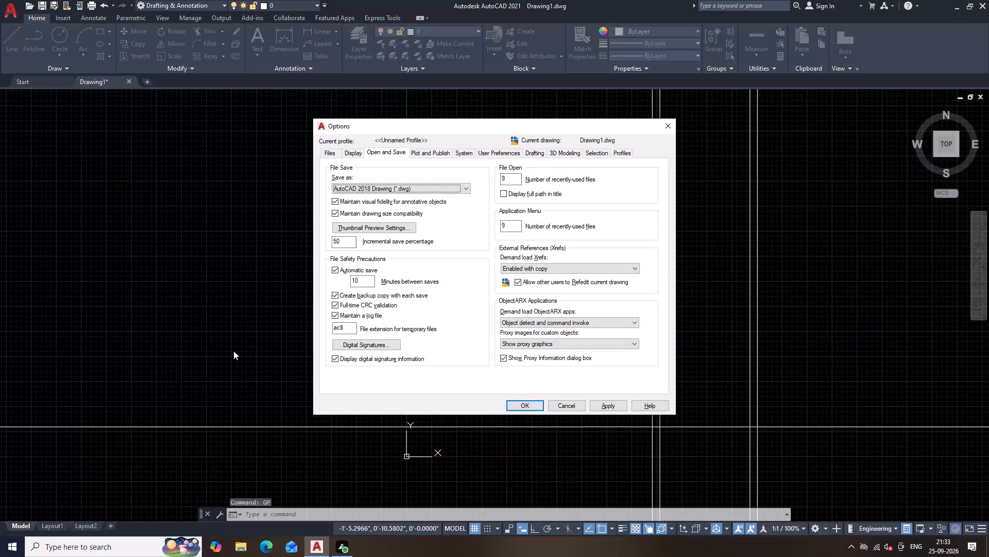
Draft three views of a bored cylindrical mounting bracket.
Accept the current Options settings and close the dialog.
click(524, 407)
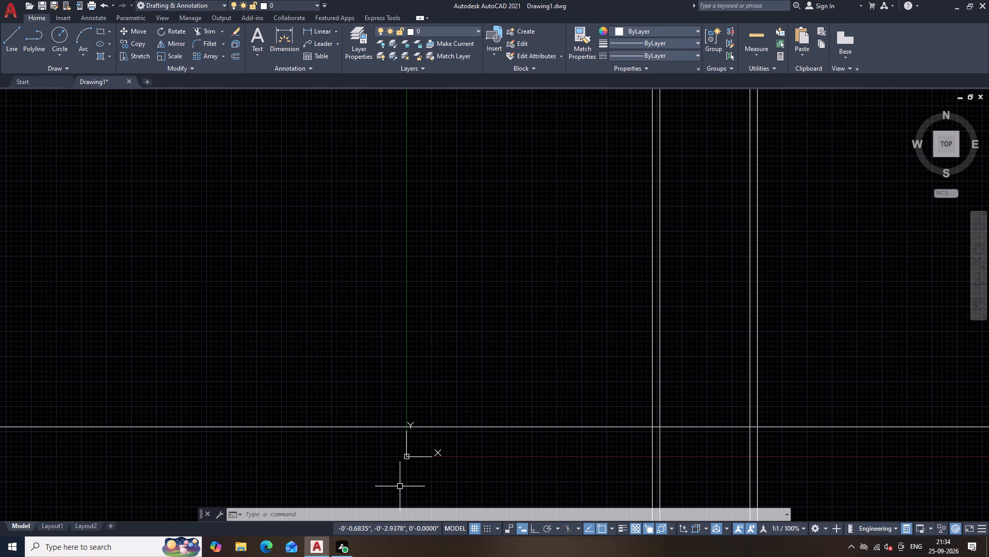
Relocate the UCS origin with Move and Align to a point well below and left of the crossing horizontal and vertical lines.
click(405, 457)
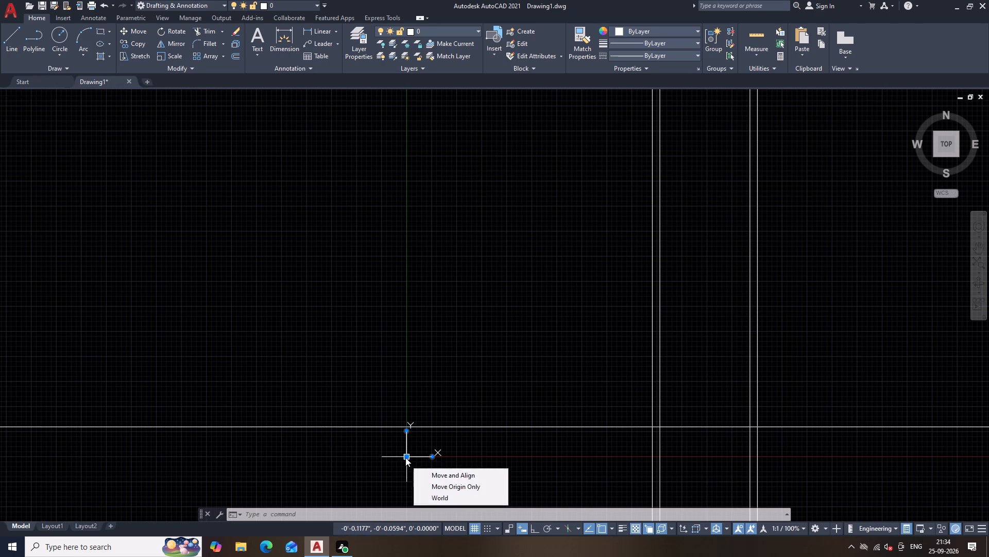
drag(405, 457, 144, 529)
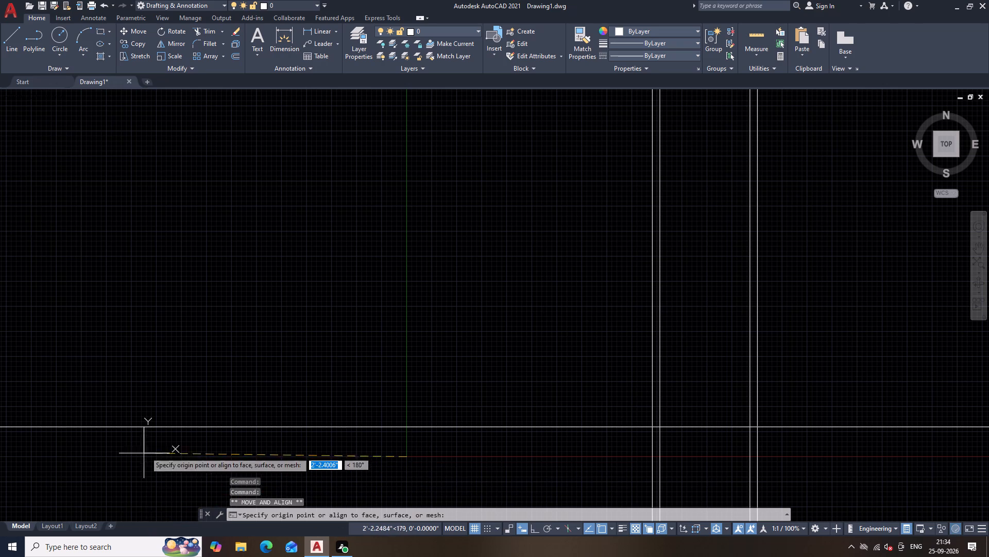
click(139, 527)
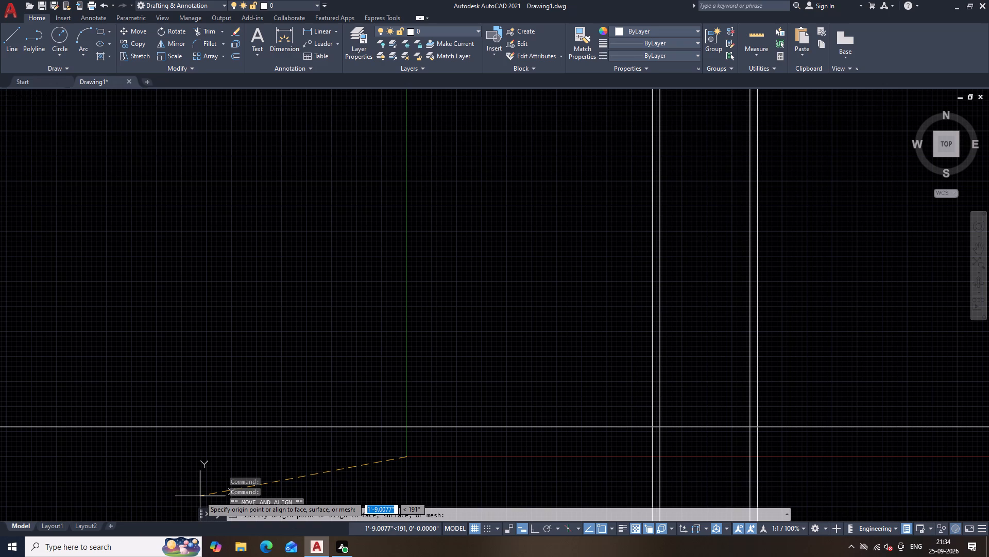
scroll(200, 496, down, 5)
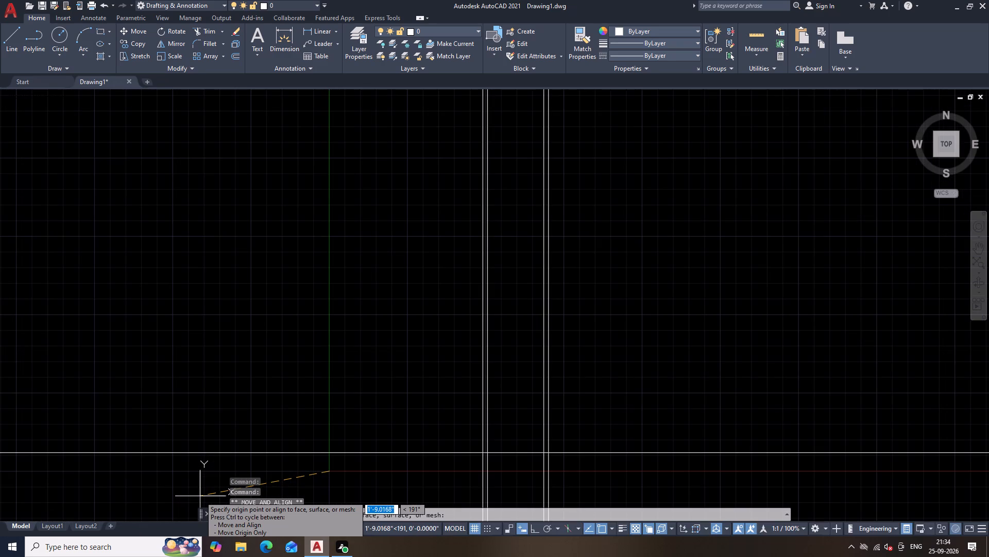
click(156, 520)
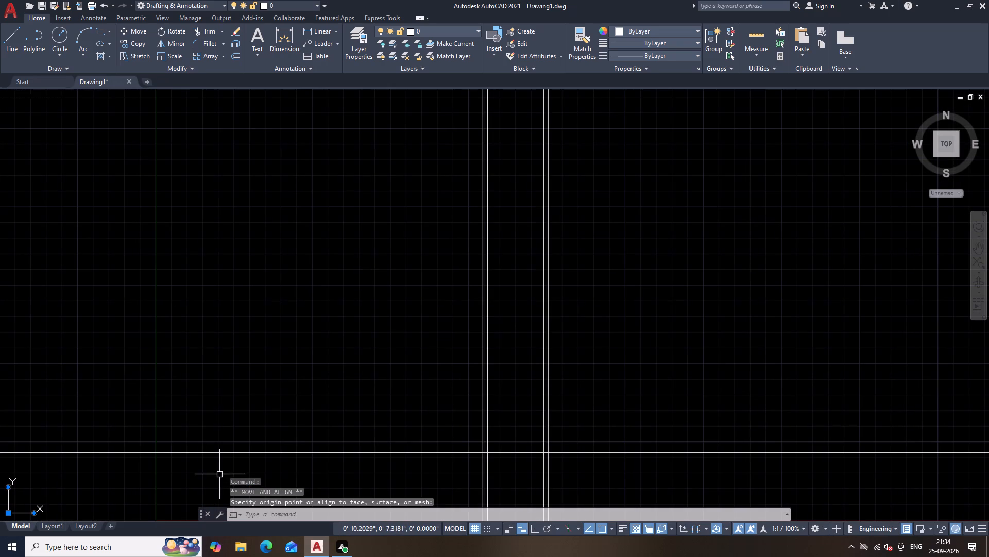
scroll(289, 391, down, 3)
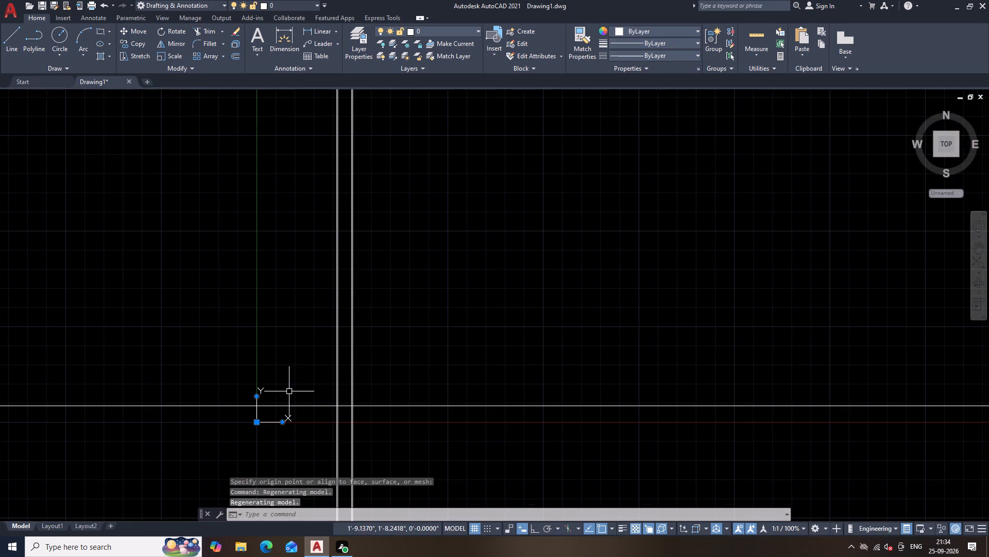
middle_drag(212, 304, 613, 184)
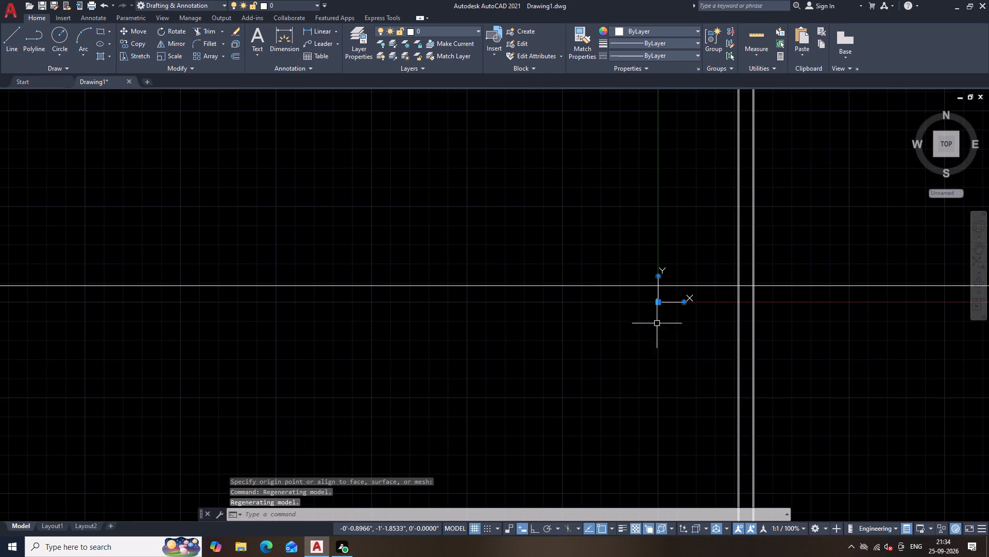
click(659, 301)
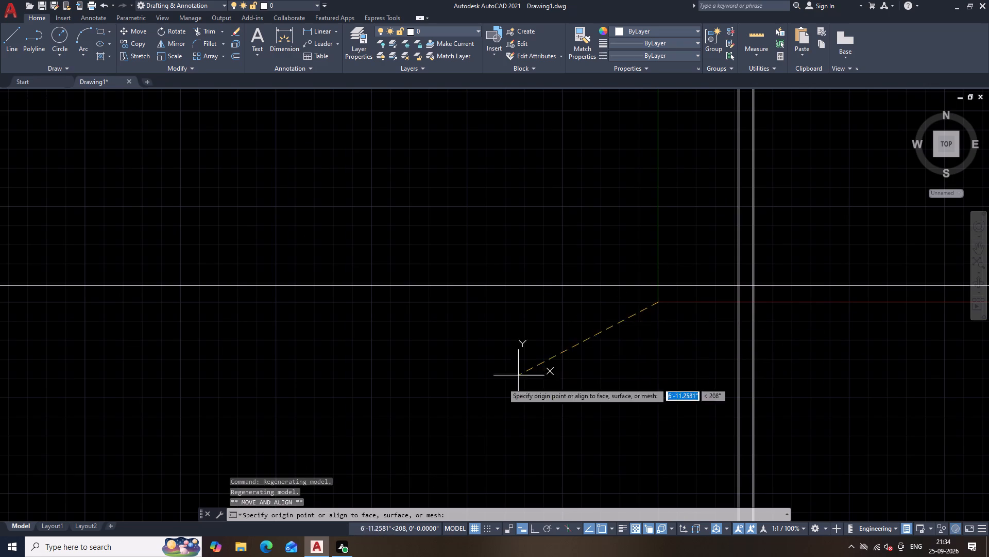
click(42, 512)
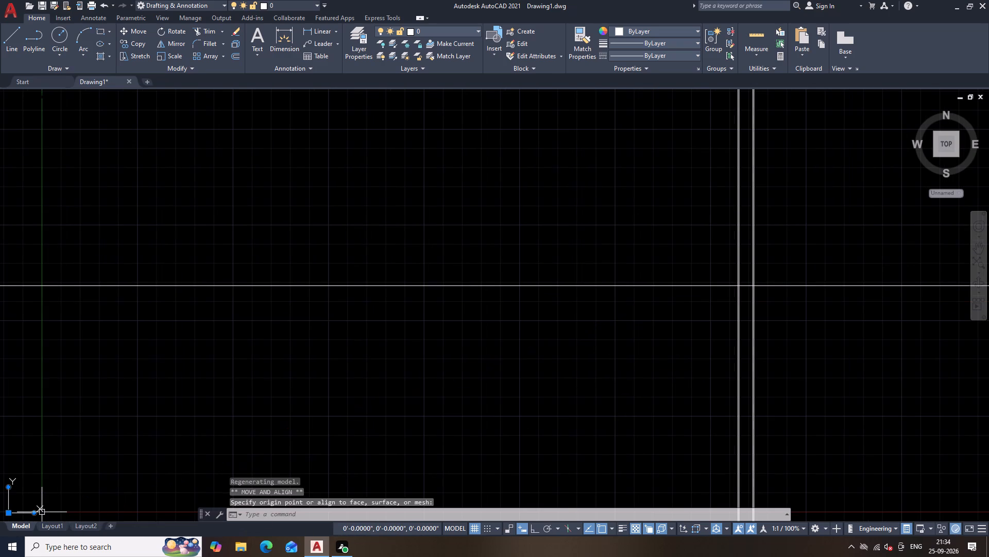
key(Escape)
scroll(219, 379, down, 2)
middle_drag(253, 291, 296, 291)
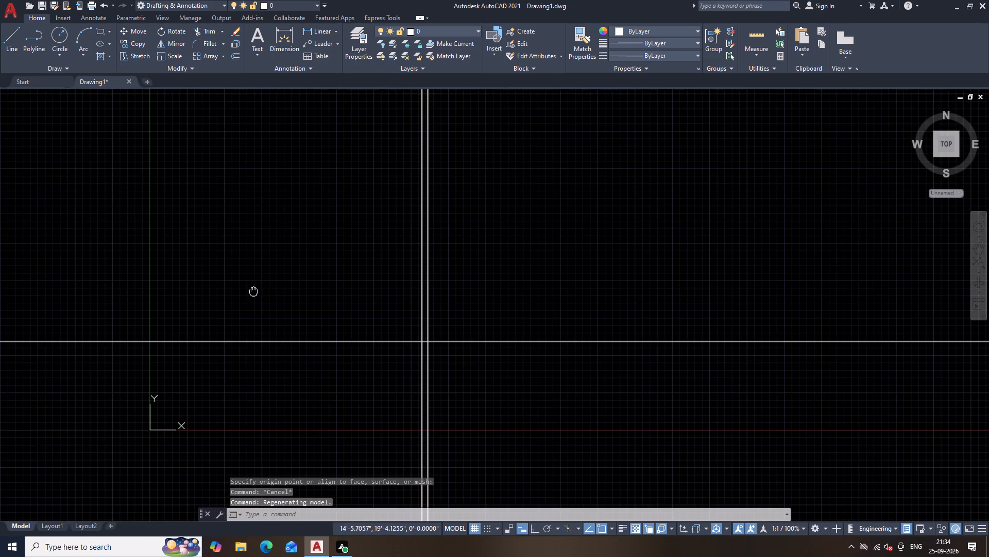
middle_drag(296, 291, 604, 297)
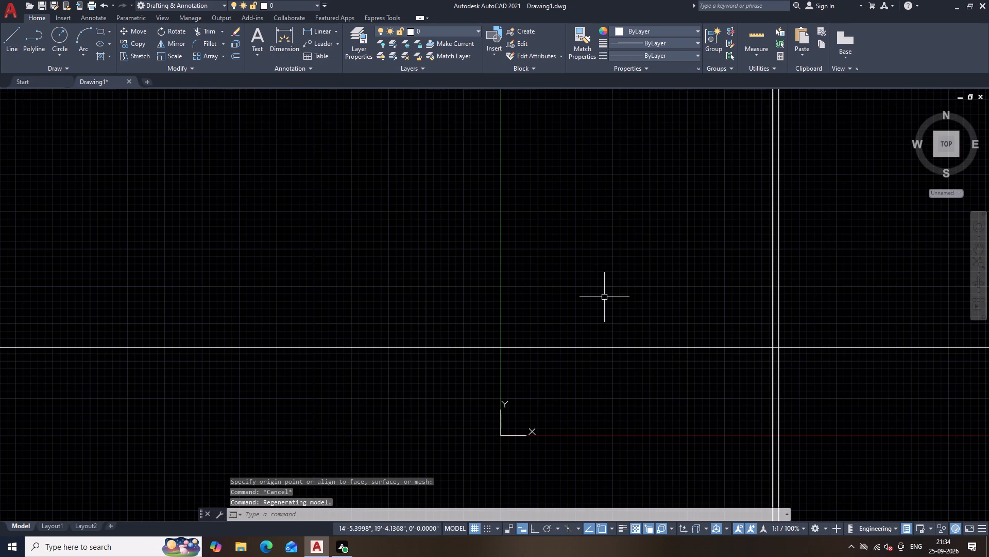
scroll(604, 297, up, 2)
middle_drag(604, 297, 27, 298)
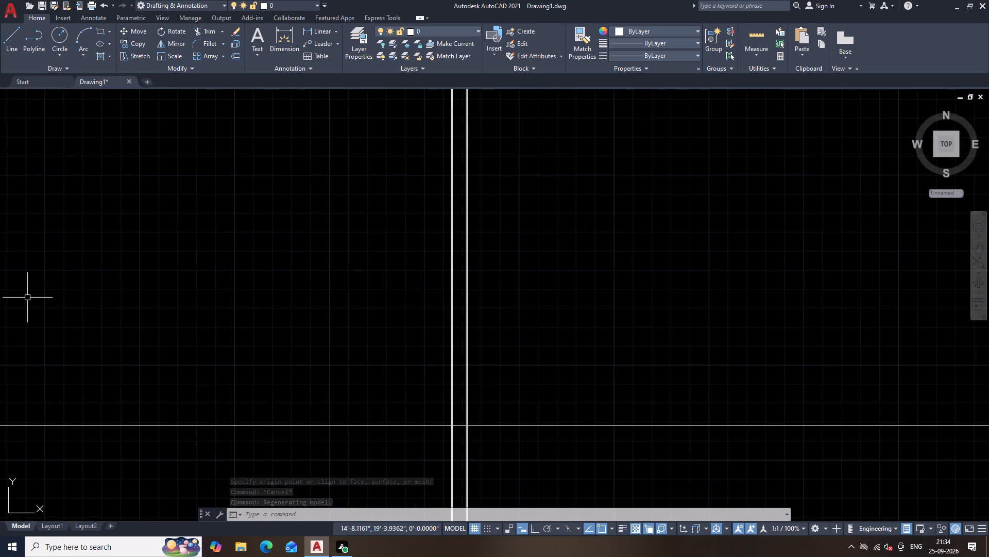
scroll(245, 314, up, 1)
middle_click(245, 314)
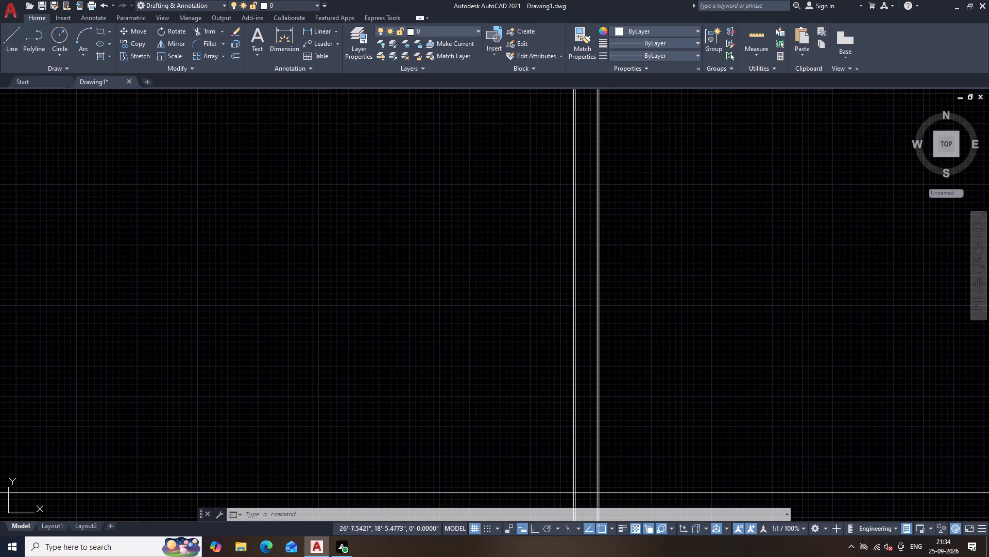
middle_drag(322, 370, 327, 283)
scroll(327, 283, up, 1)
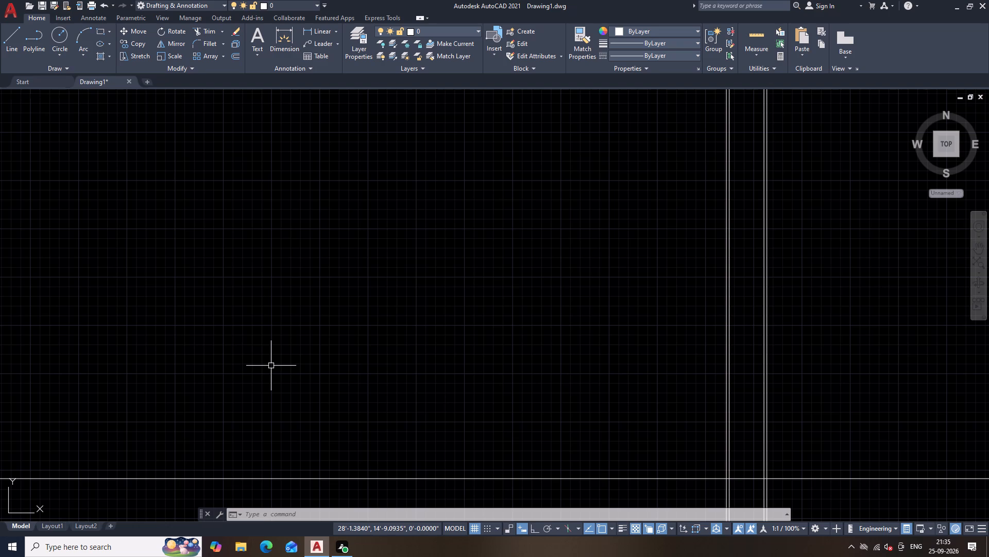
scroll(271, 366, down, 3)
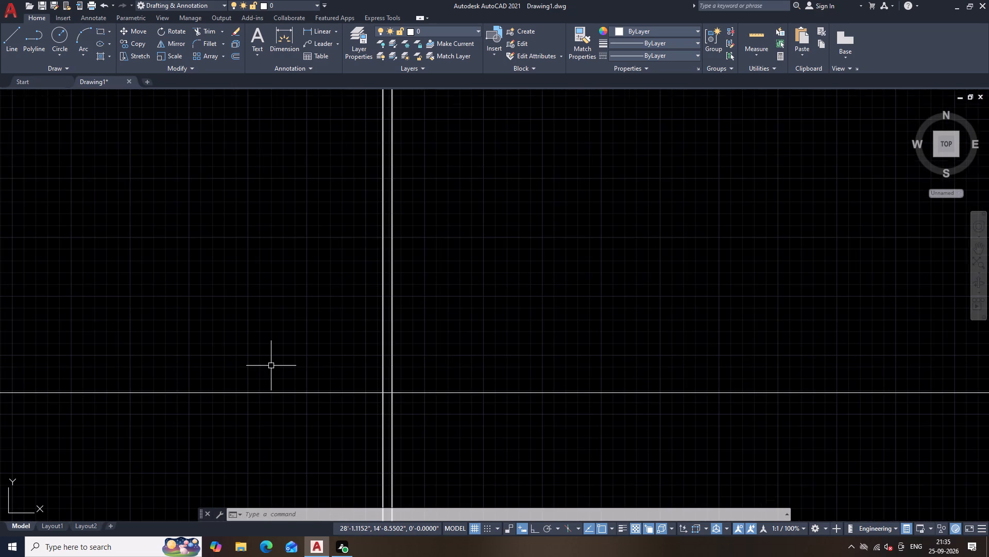
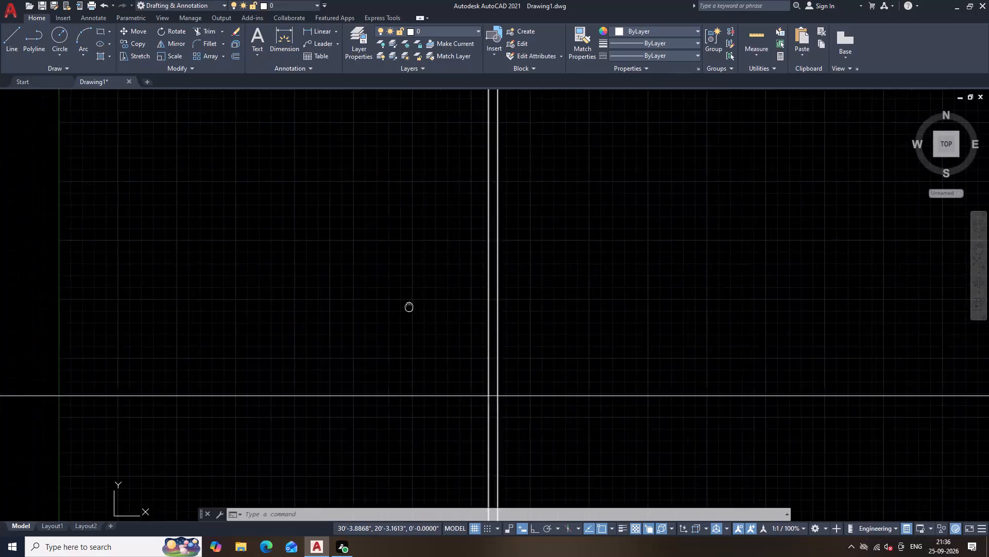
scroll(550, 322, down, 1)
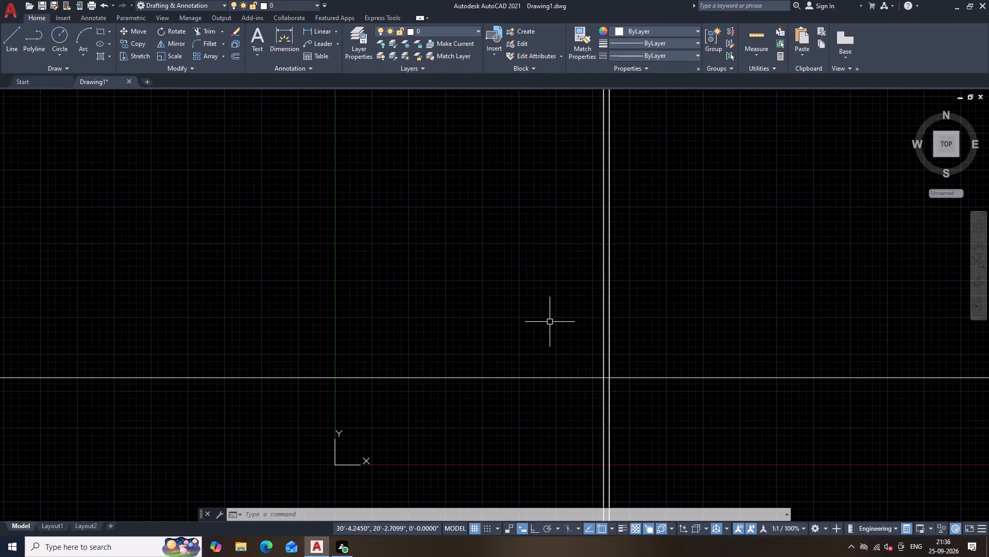
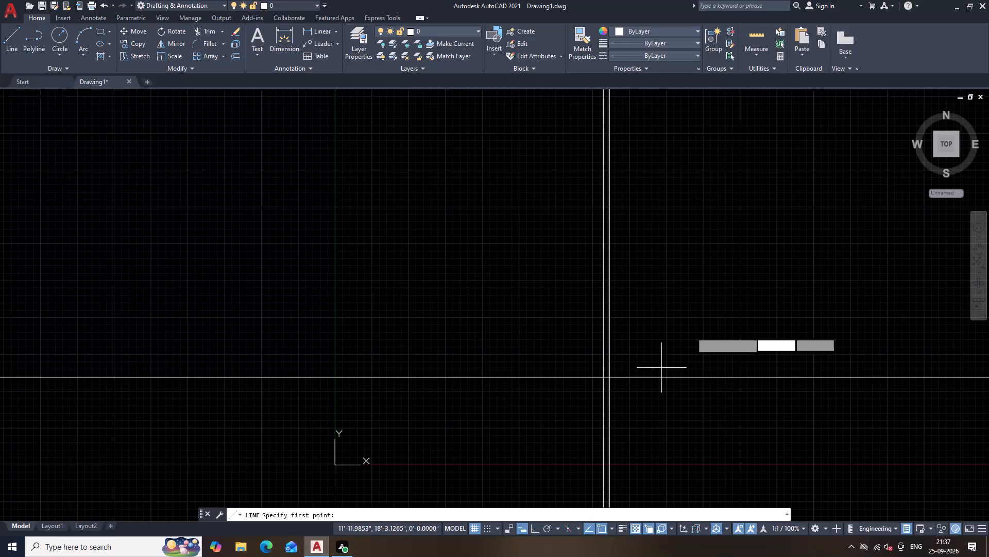
With ortho on, draw a step outline clear of the vertical lines: a 7" riser upward and a 1' tread to its right.
click(694, 325)
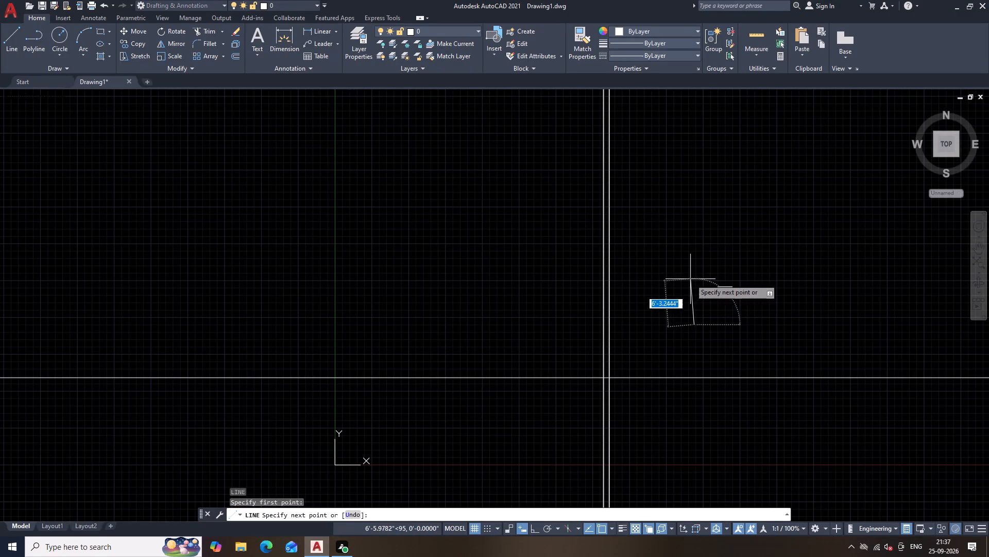
key(F8)
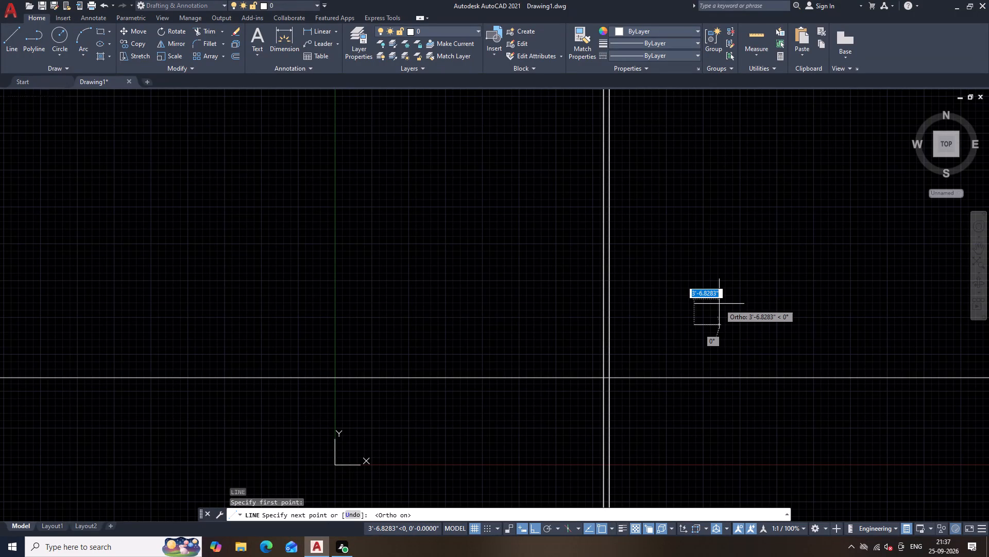
text(7")
key(Return)
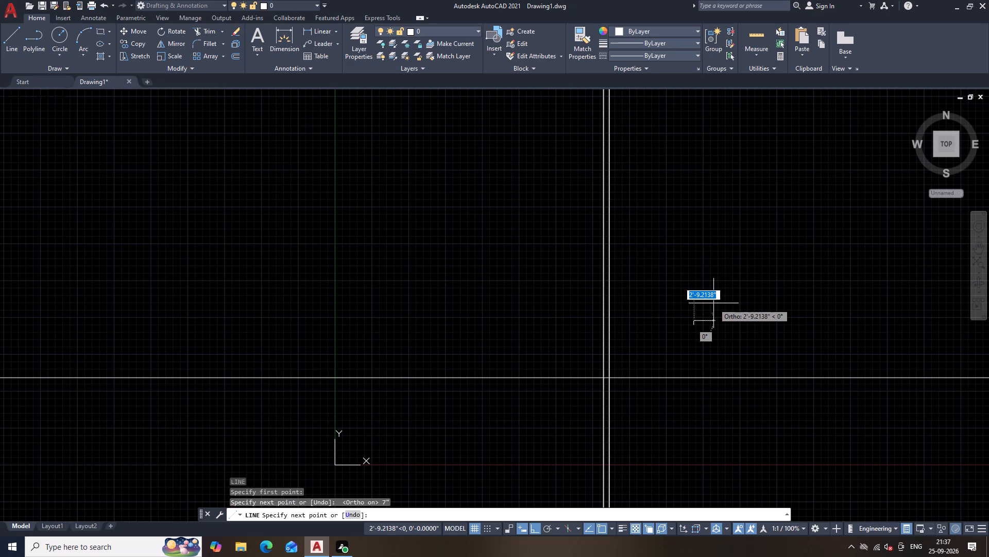
text(1')
key(Return)
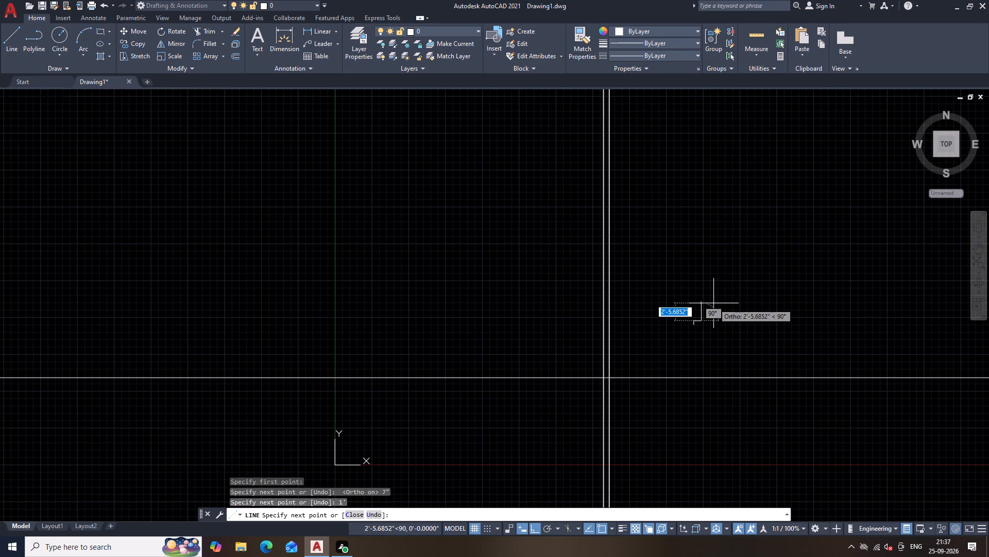
key(Escape)
Offset the riser and the tread line 1" toward the inside of the step.
scroll(713, 303, up, 2)
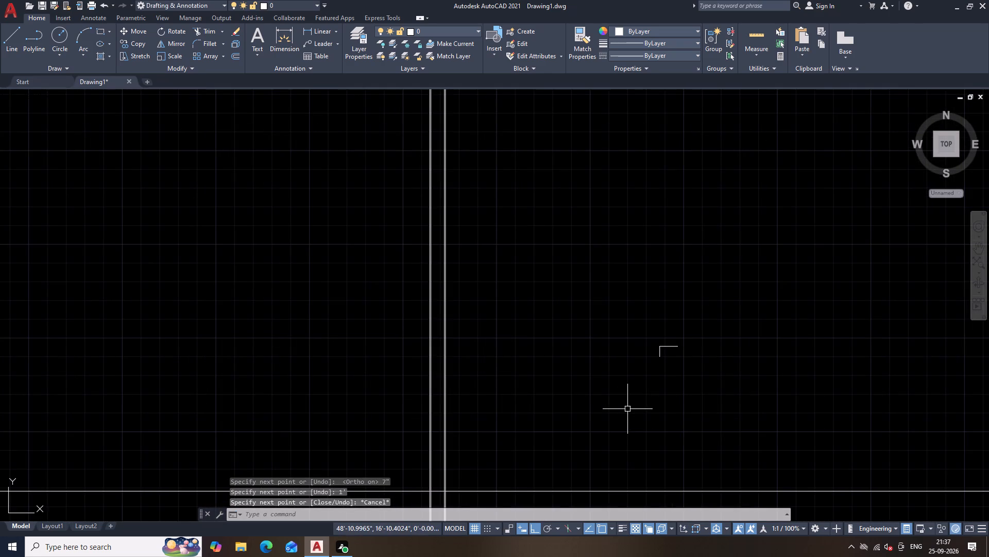
scroll(627, 409, up, 1)
middle_drag(627, 409, 605, 351)
scroll(626, 406, up, 1)
scroll(605, 351, up, 1)
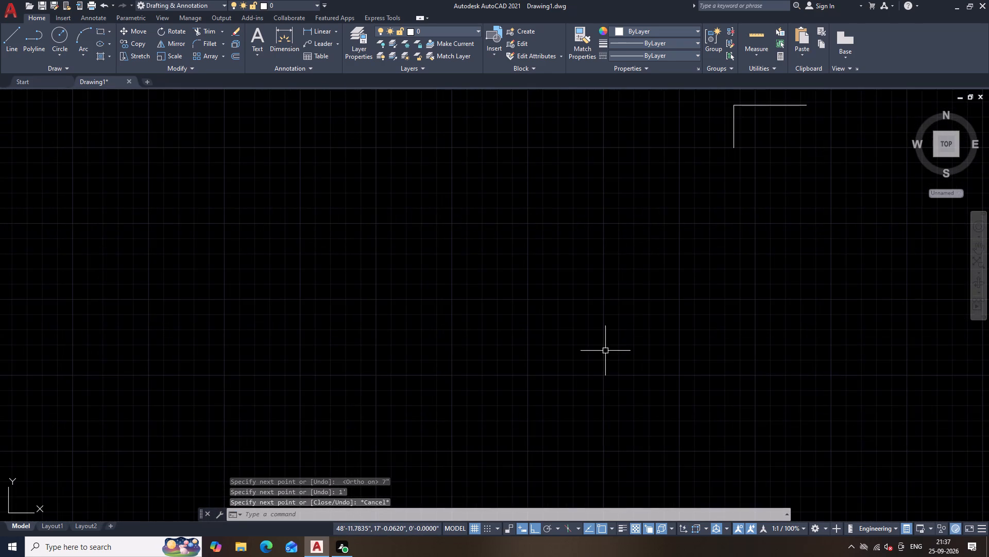
middle_drag(605, 351, 550, 436)
text(O)
key(space)
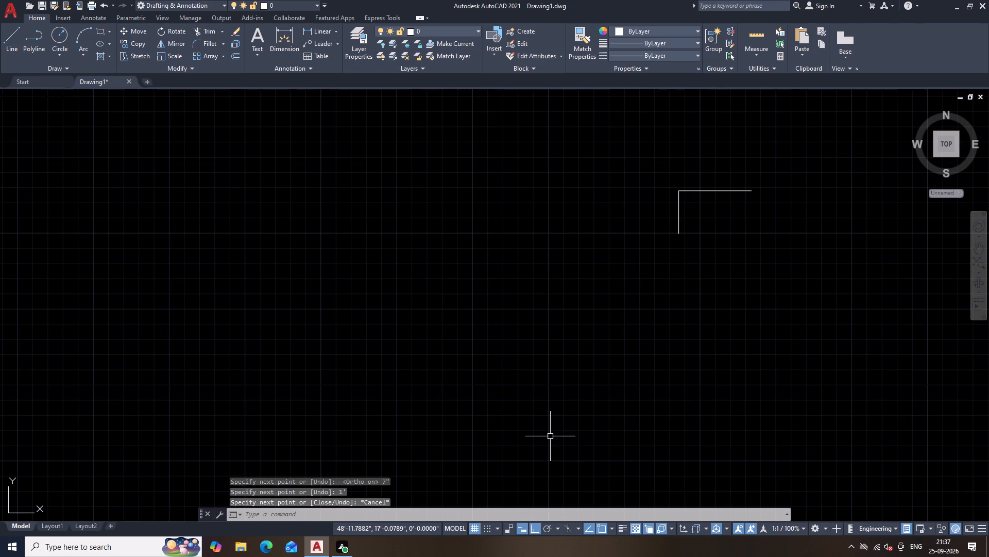
key(1)
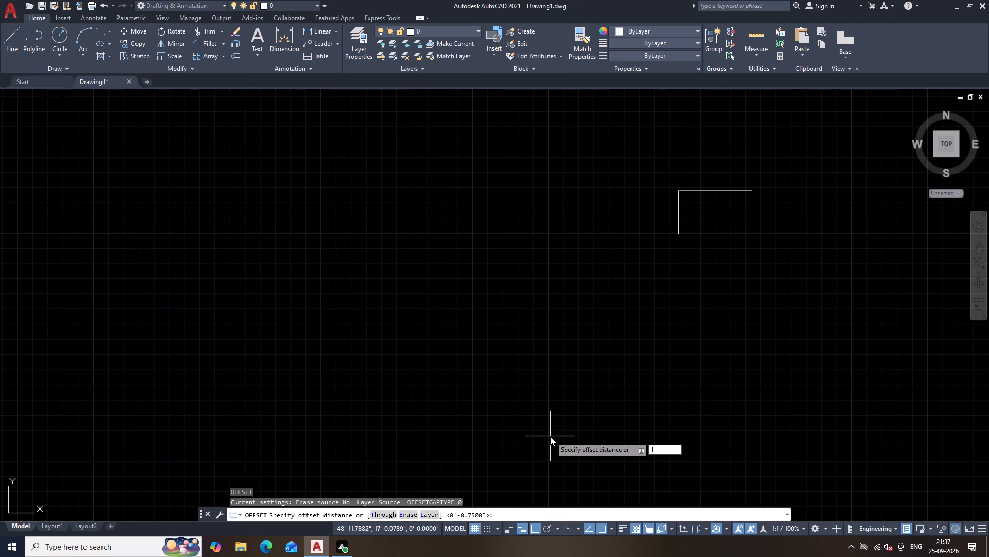
key(shift+quotedbl)
key(Return)
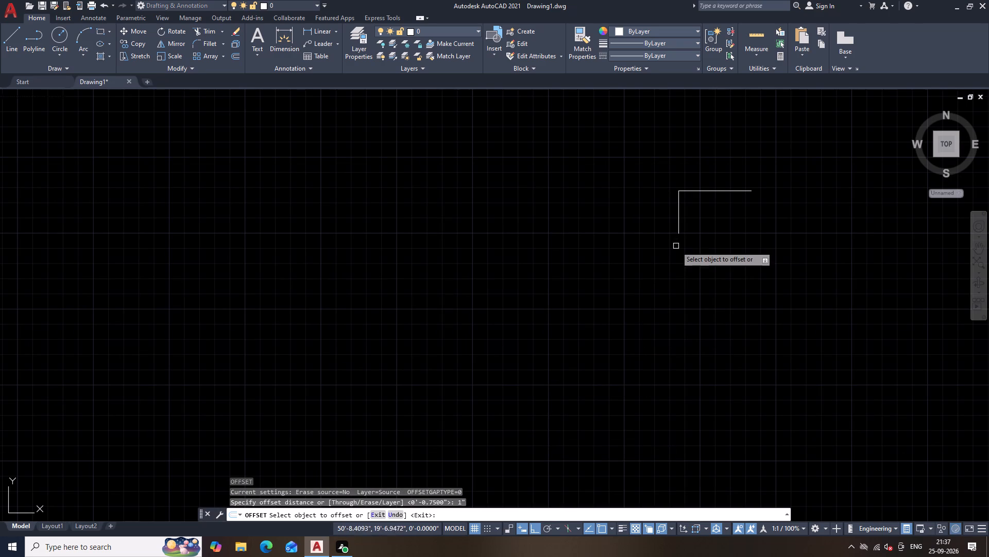
click(678, 226)
click(691, 226)
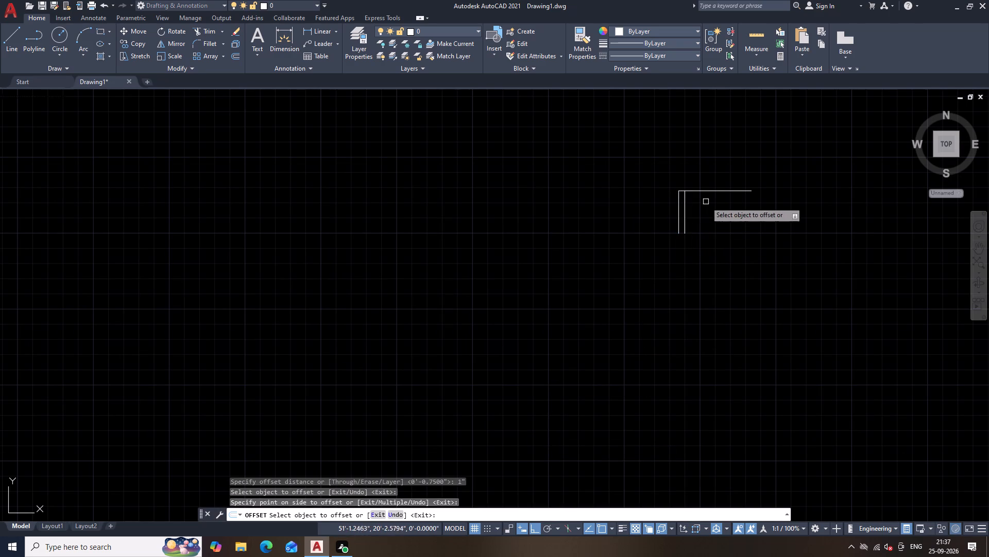
drag(707, 190, 708, 195)
click(709, 201)
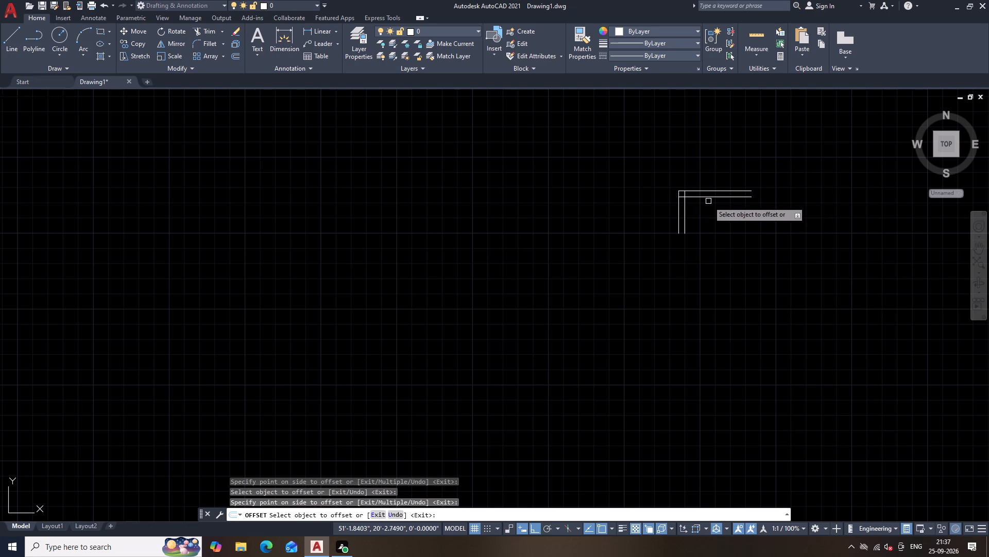
key(Escape)
Fillet the two parallel tread lines at their riser end to form a rounded nosing.
text(F)
key(space)
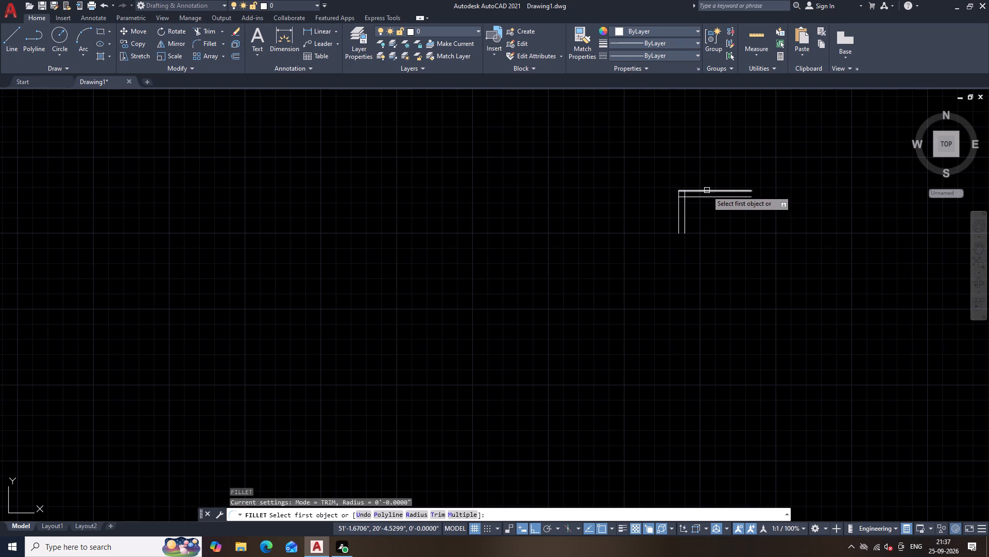
click(701, 191)
click(691, 197)
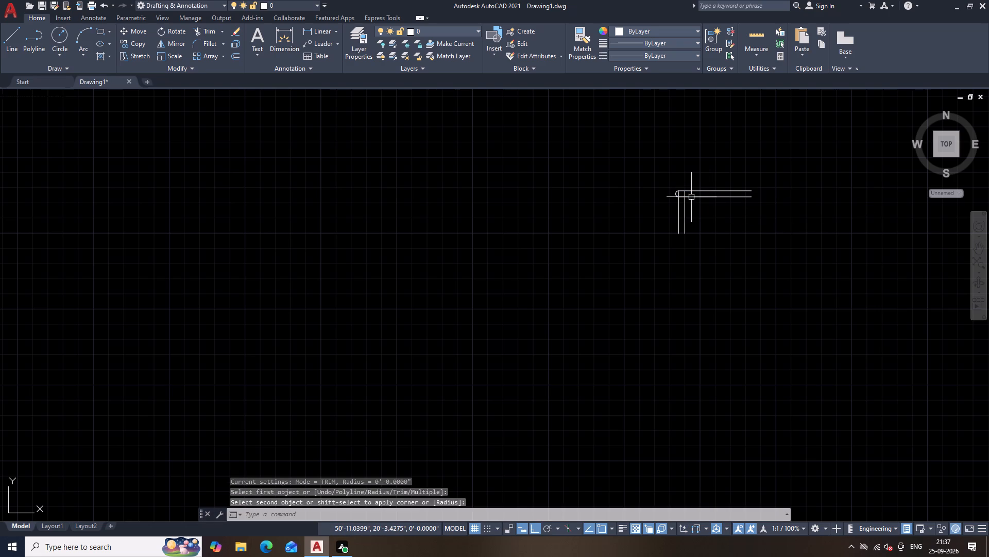
key(Escape)
Trim the riser line segments that cross between the two tread lines.
text(TR)
key(space)
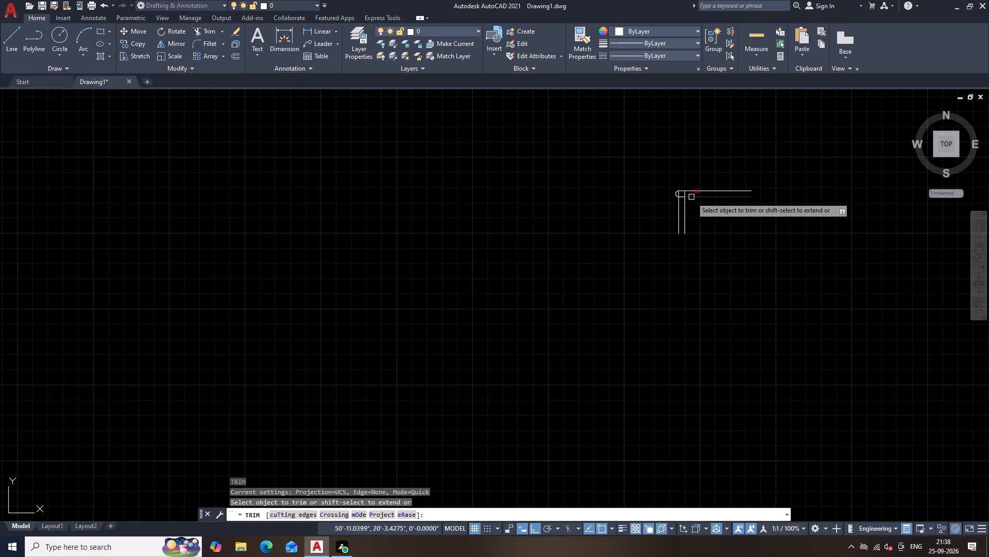
scroll(691, 197, up, 3)
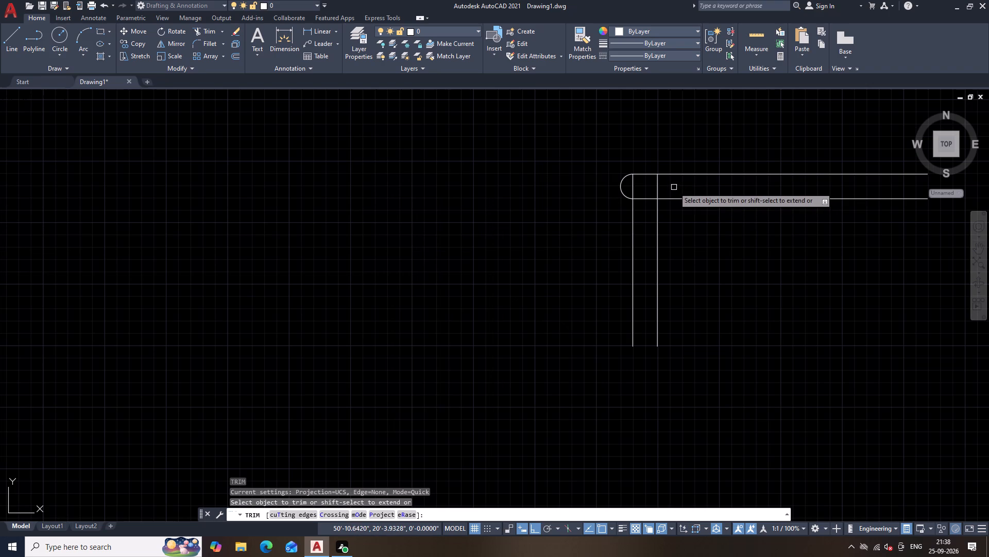
drag(674, 187, 623, 188)
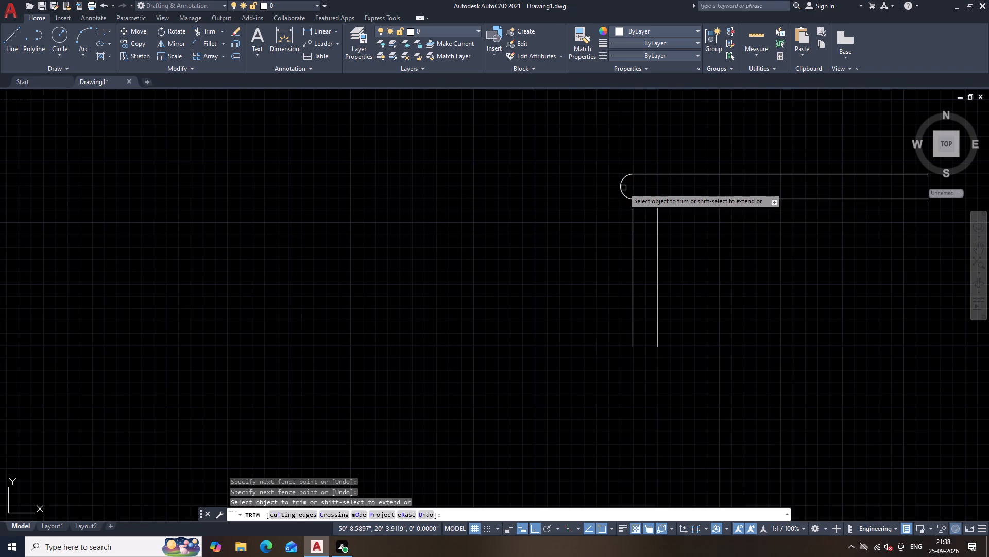
key(Escape)
Move the whole step profile horizontally from the riser's lower outer endpoint to a spot close beside the vertical double lines.
scroll(682, 287, down, 1)
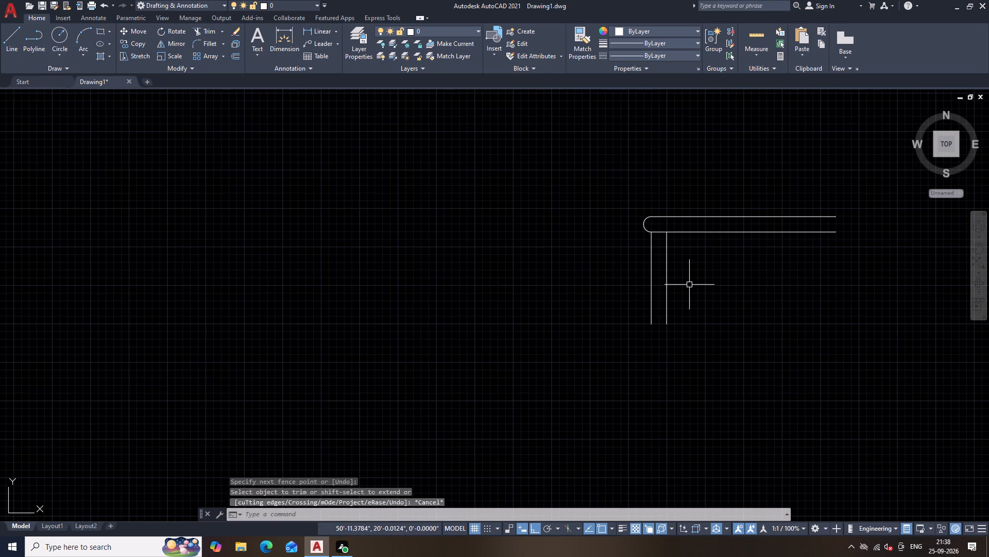
click(620, 196)
click(861, 343)
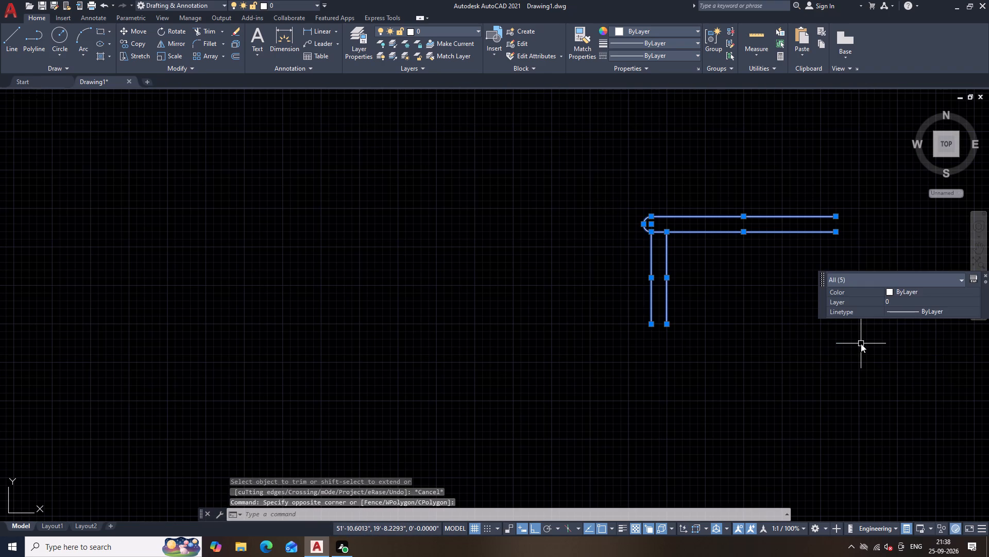
text(M)
key(space)
click(652, 321)
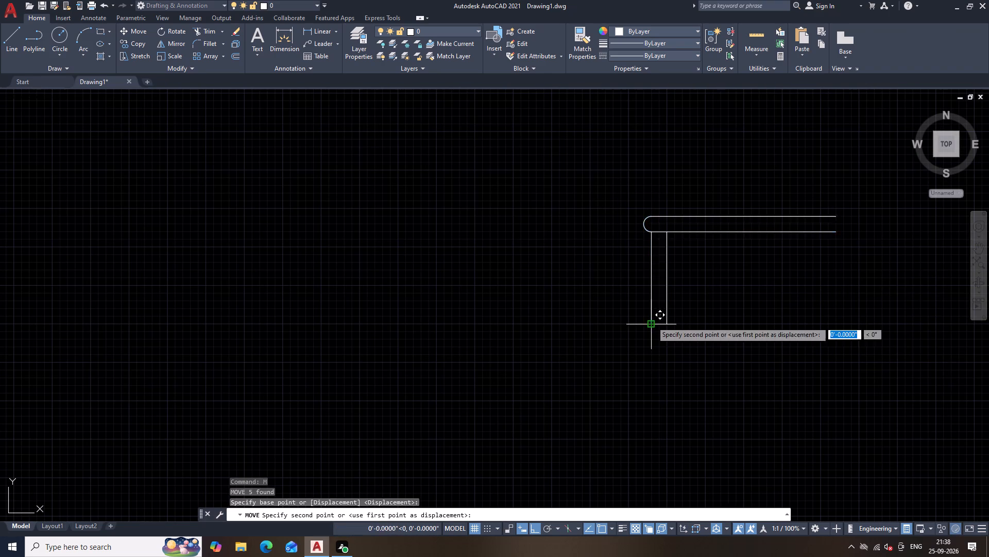
scroll(171, 406, down, 4)
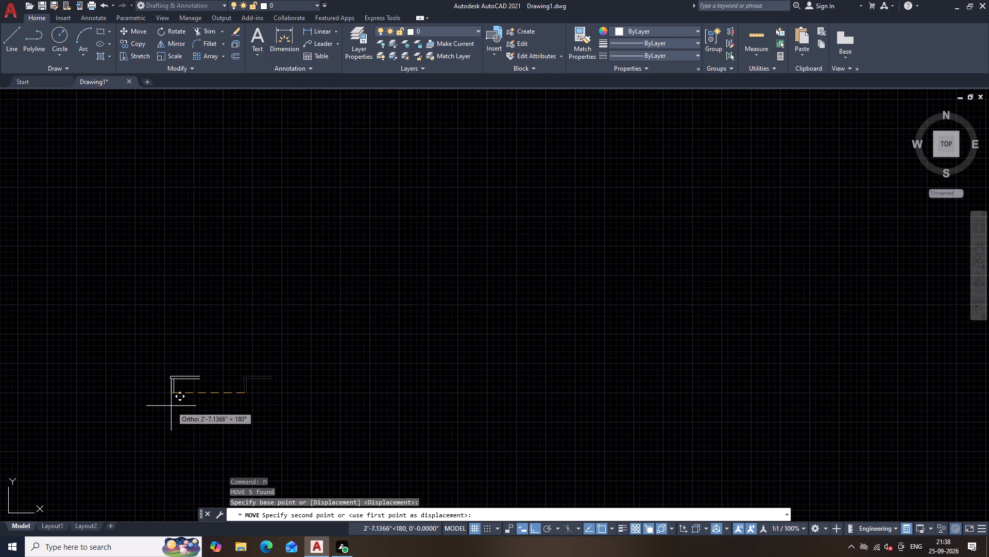
middle_drag(171, 406, 589, 343)
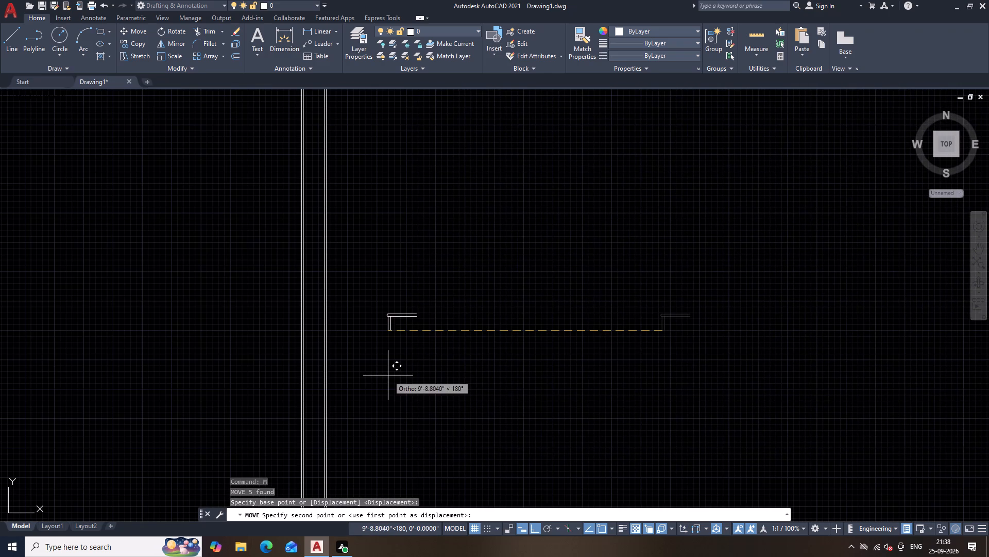
scroll(362, 390, down, 3)
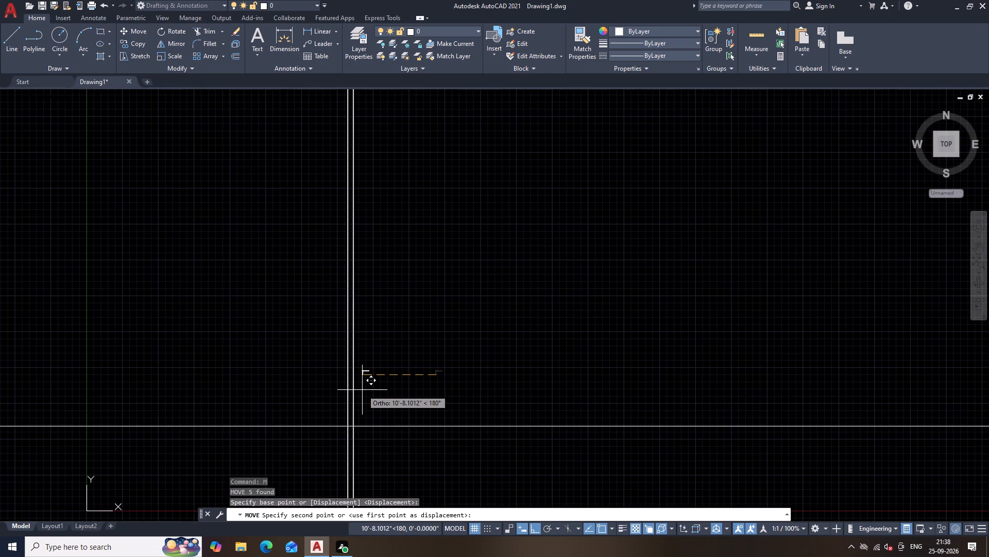
click(367, 386)
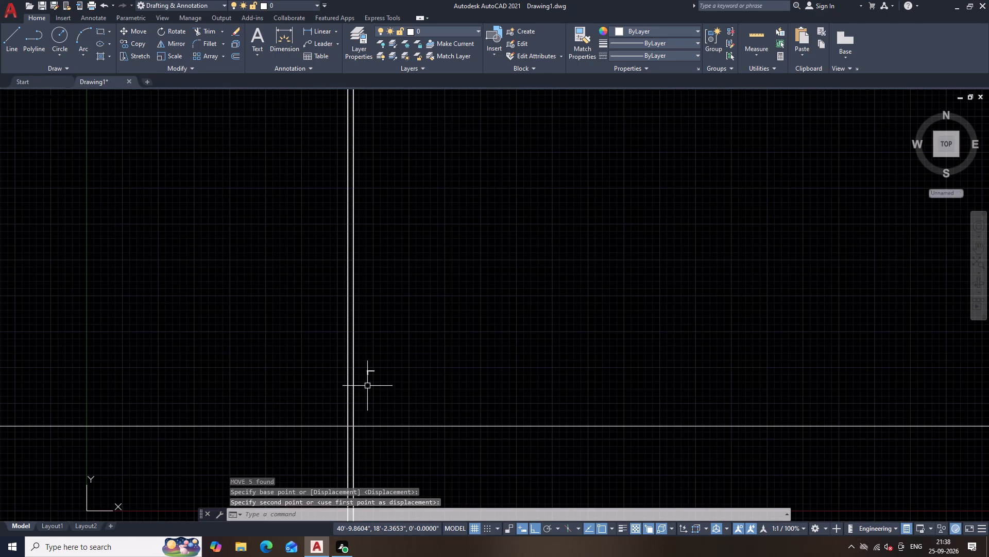
With ortho off, copy the step profile from its riser's lower outer endpoint onto the horizontal line, about 16'-2" away at 207°.
scroll(367, 386, up, 1)
scroll(367, 386, down, 1)
scroll(367, 386, up, 1)
middle_drag(375, 420, 502, 281)
scroll(502, 281, up, 2)
middle_drag(502, 281, 590, 400)
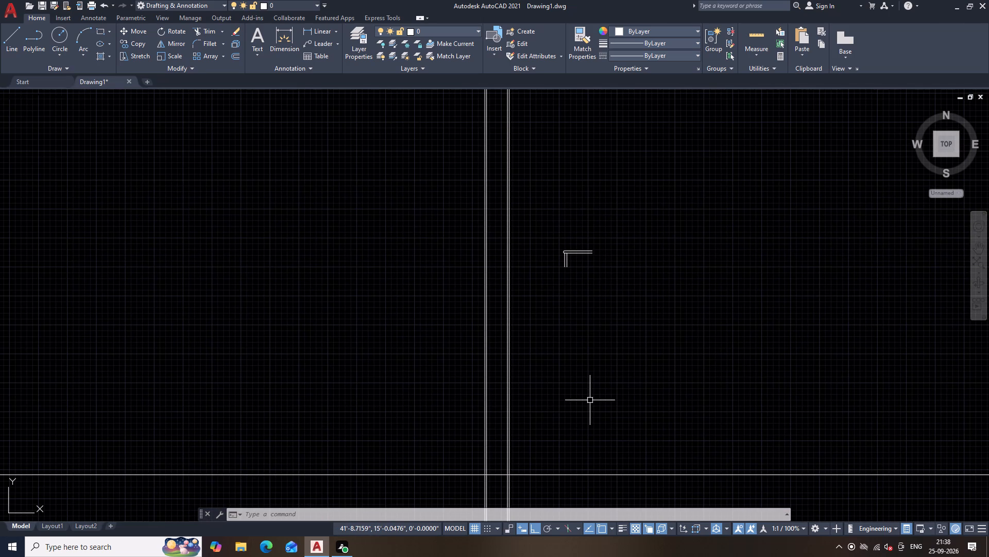
click(544, 224)
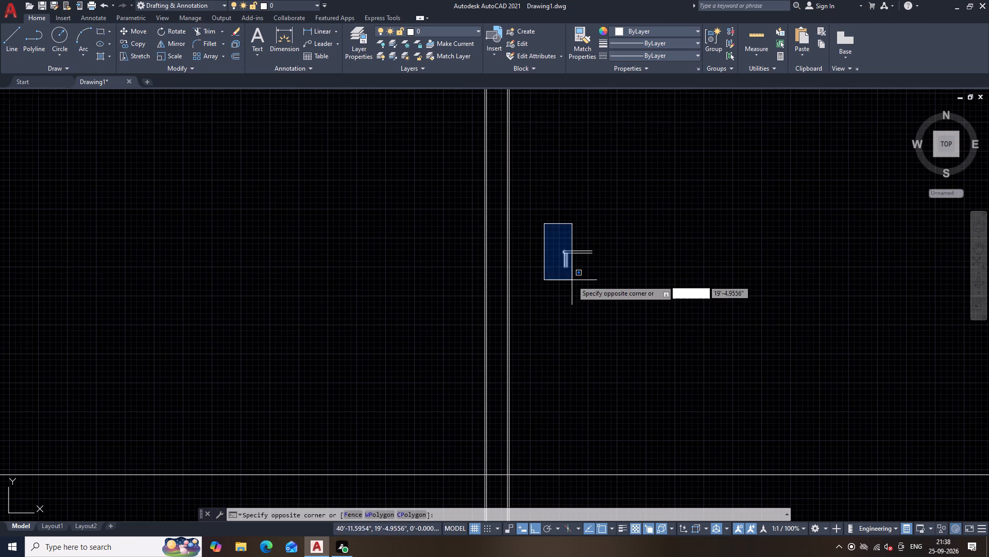
click(602, 284)
text(CO)
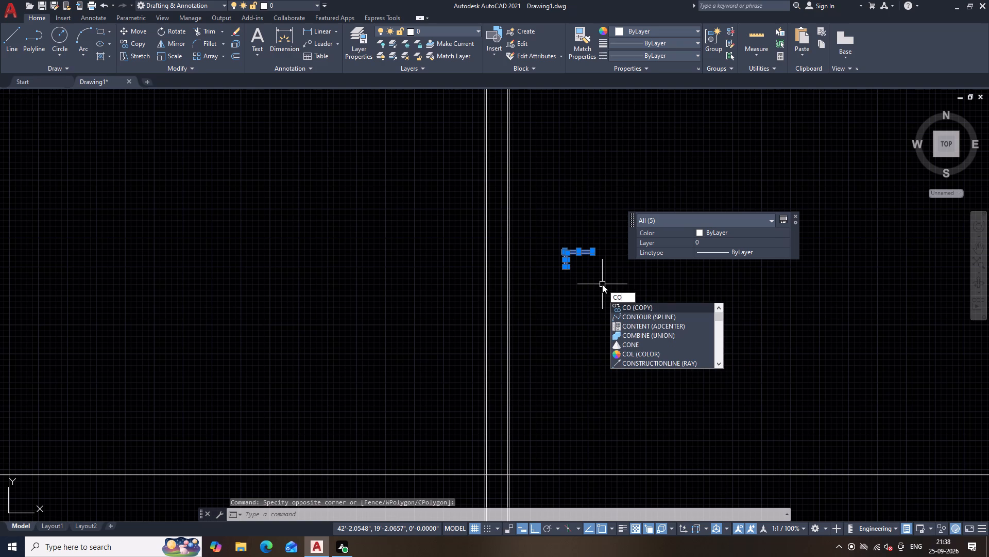
key(space)
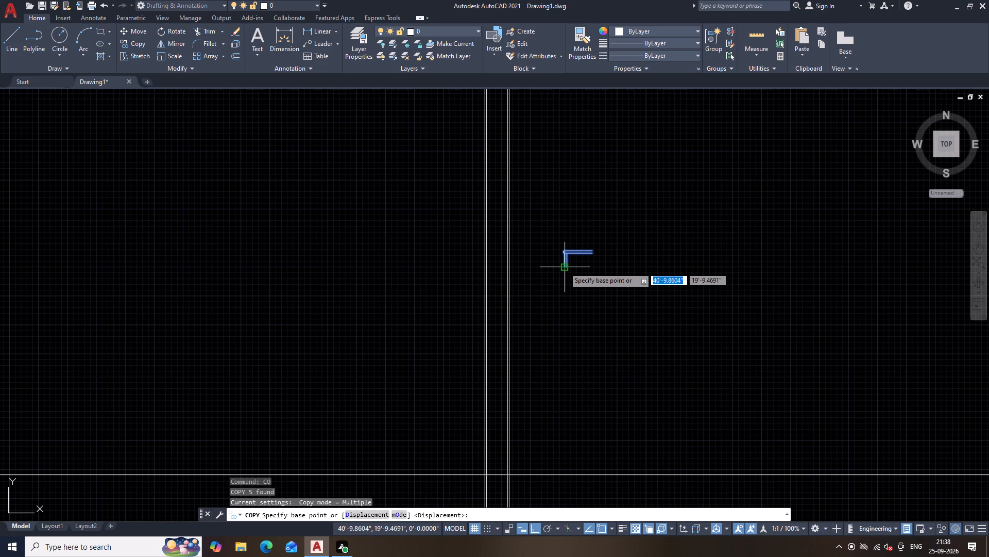
click(564, 267)
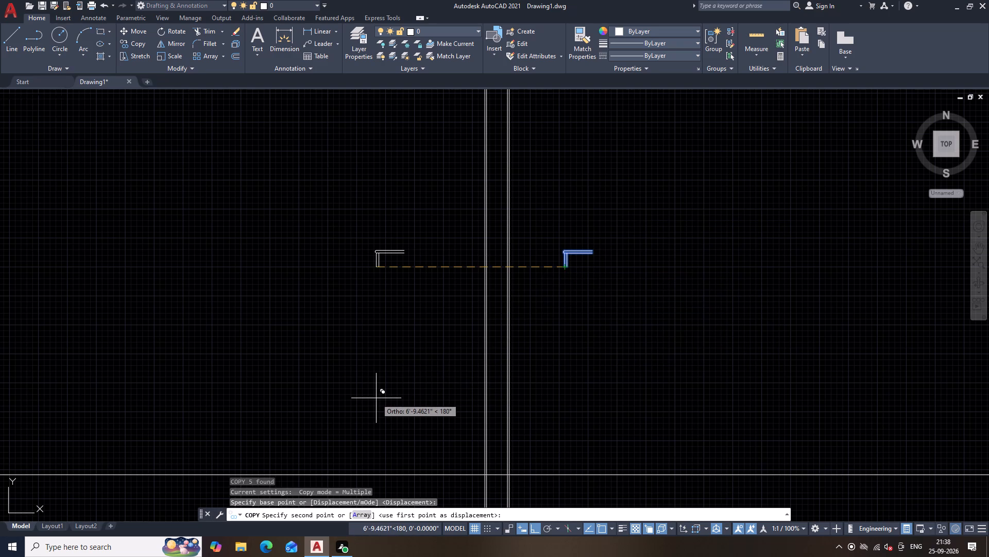
key(F8)
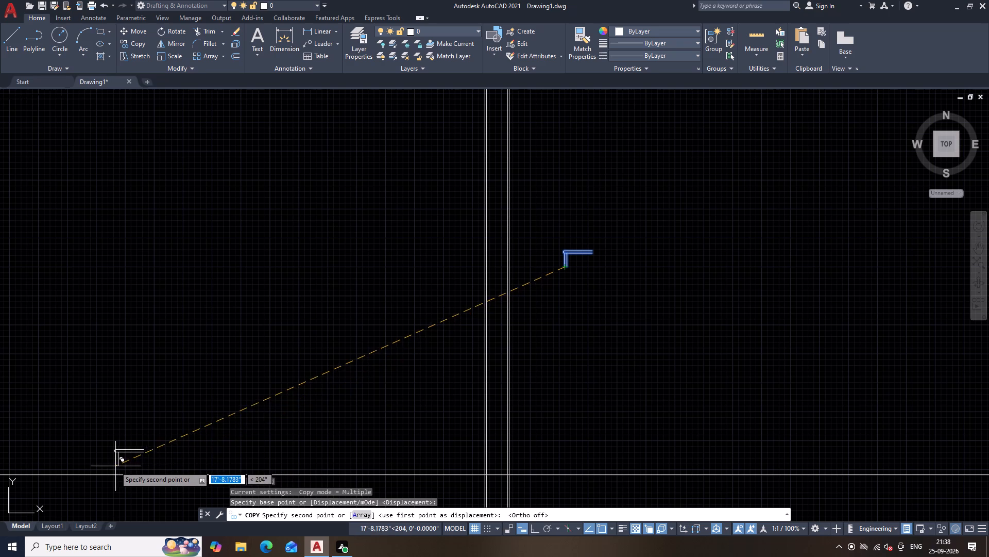
click(165, 474)
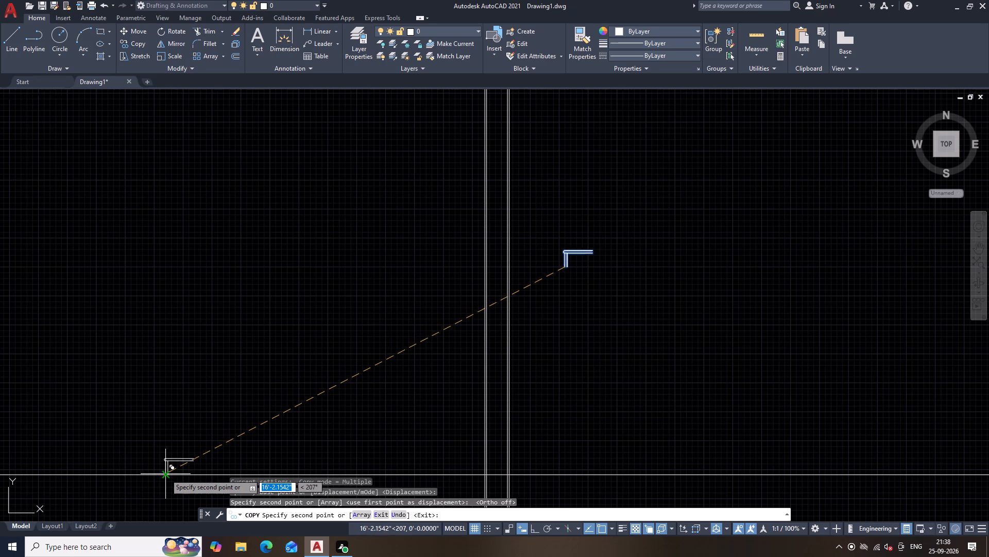
key(Escape)
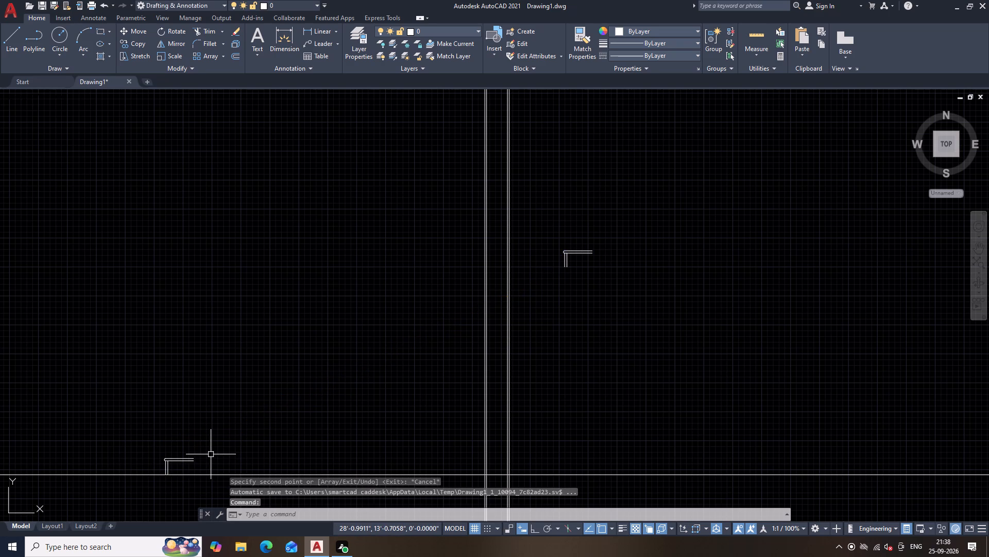
Copy the step profile on the base line as an 11-item array, from its riser's lower outer endpoint to its tread's upper free end.
click(147, 437)
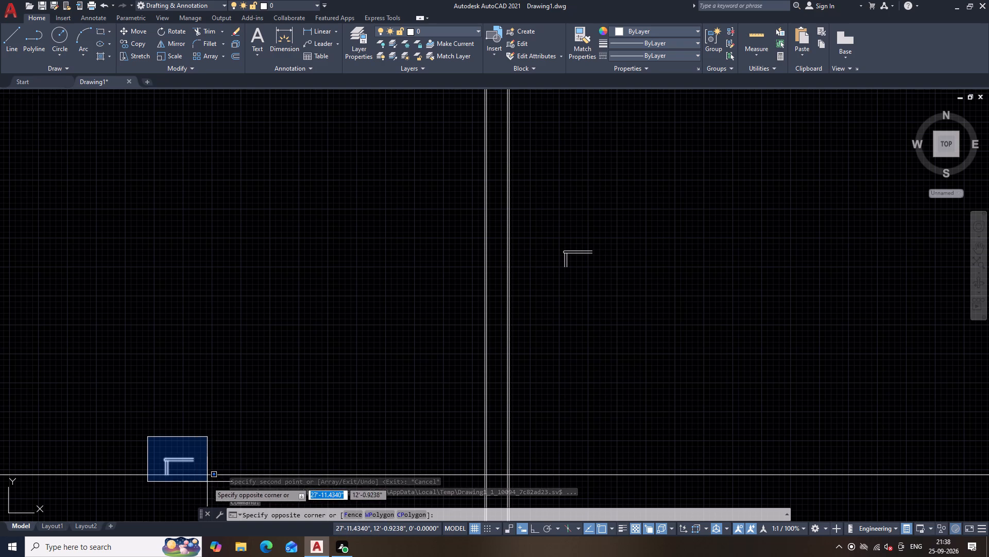
click(207, 482)
text(CO)
key(space)
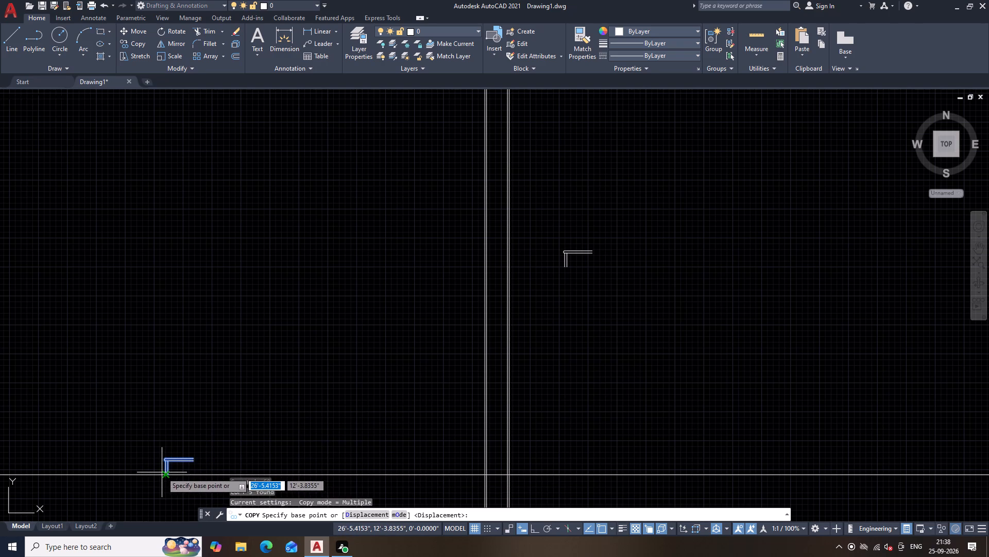
scroll(167, 474, up, 1)
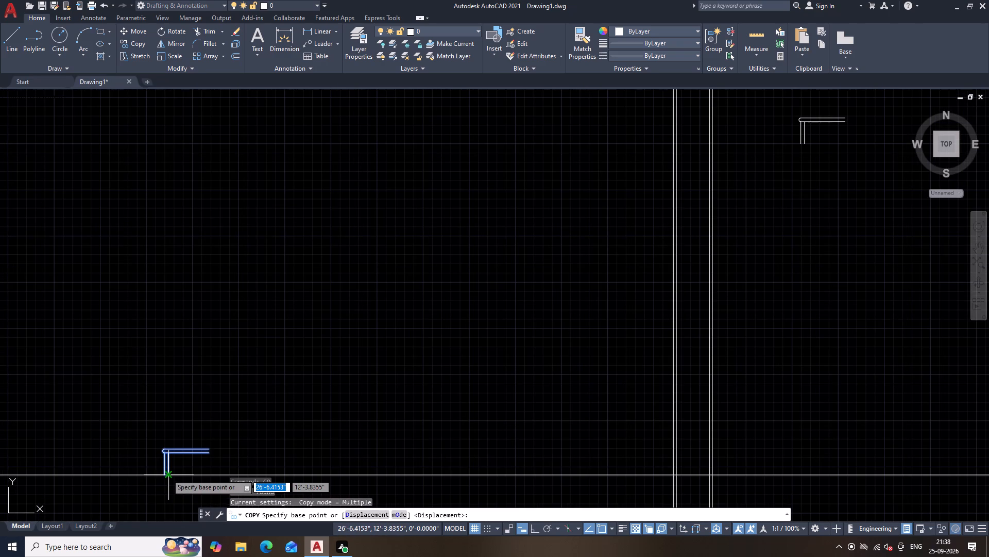
click(163, 472)
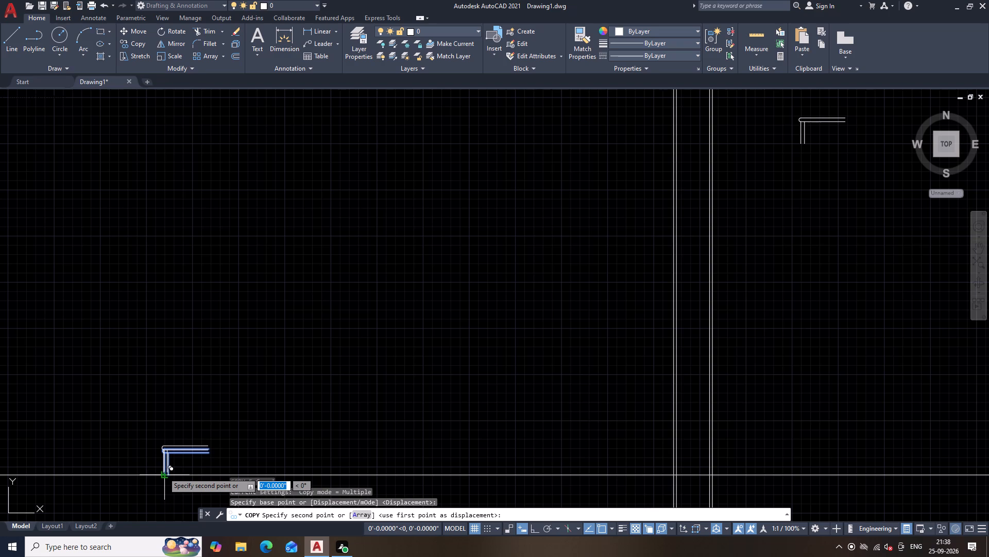
text(A)
key(space)
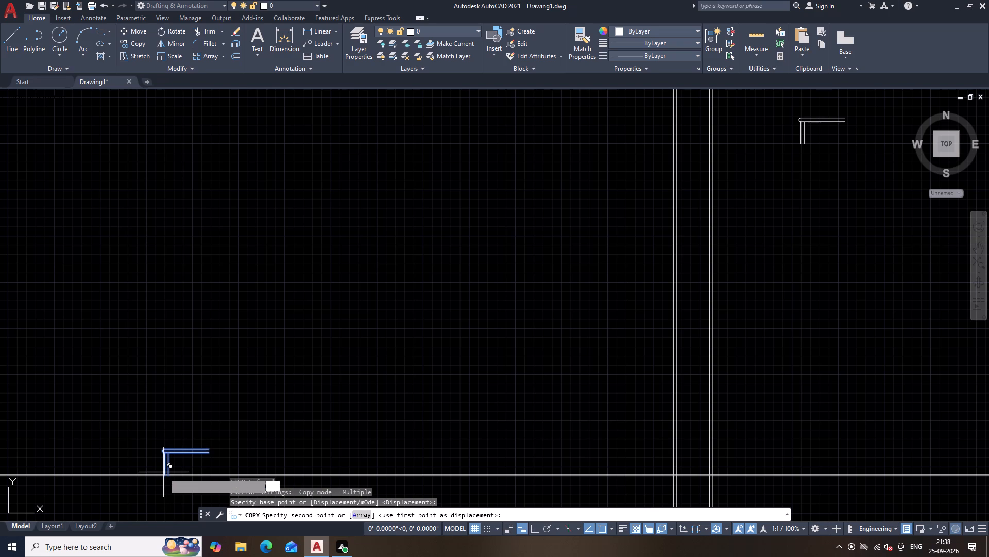
text(11)
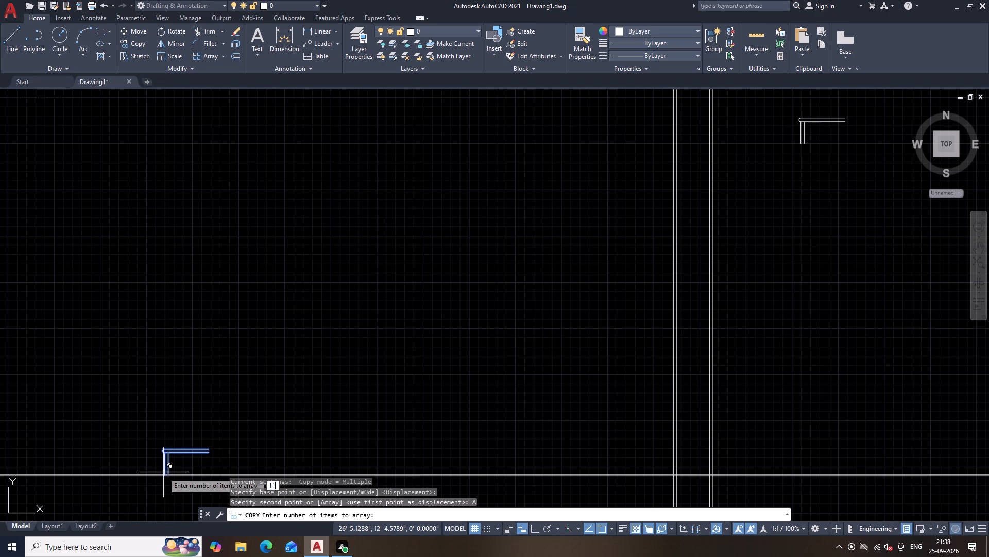
key(space)
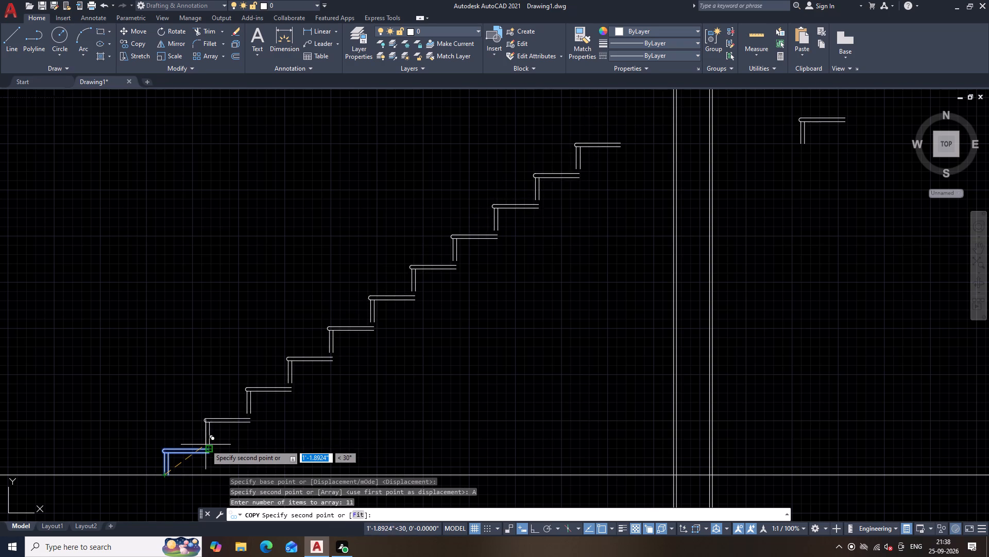
click(206, 447)
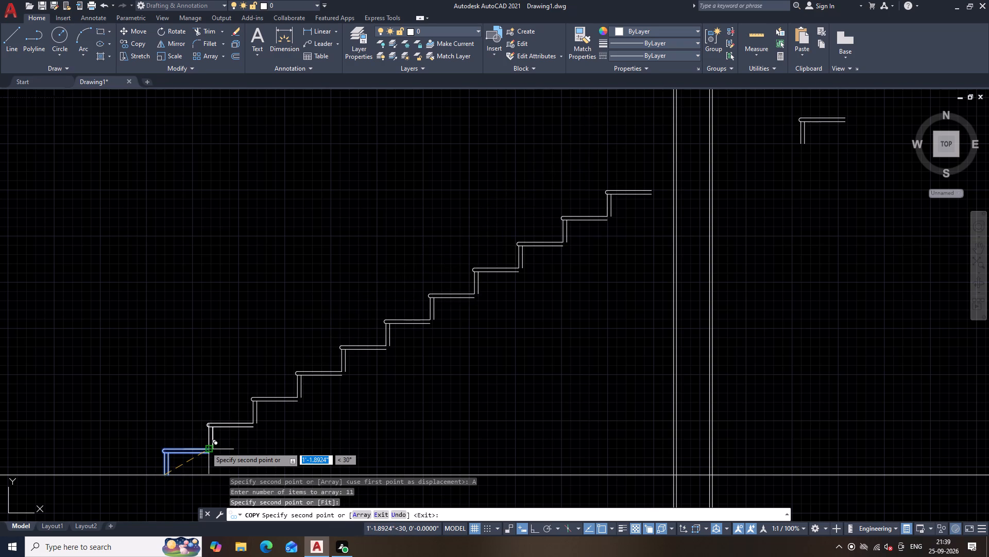
key(Escape)
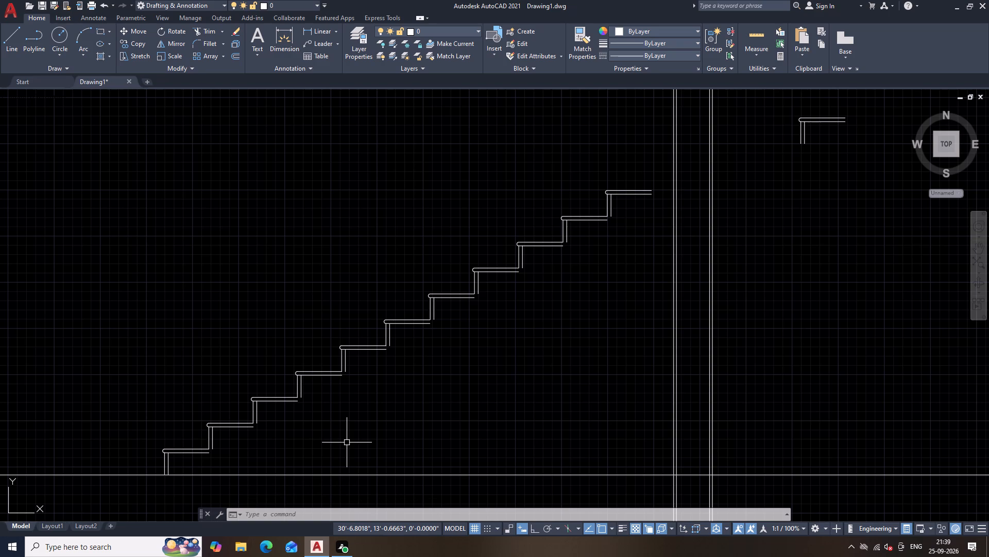
With ortho on, draw a 3'-3" horizontal line from the top step's inner riser and lower tread corner across the vertical double lines.
text(L)
key(space)
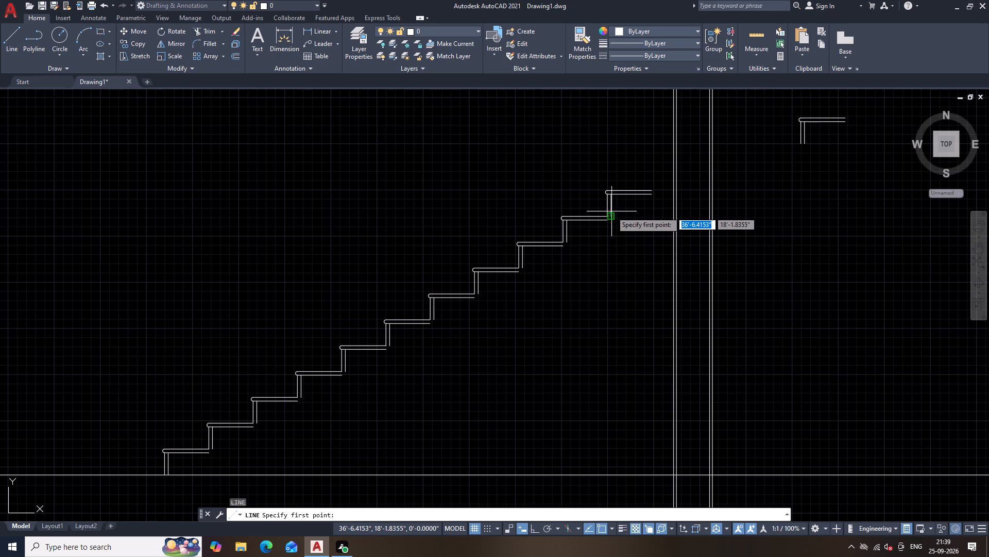
click(610, 195)
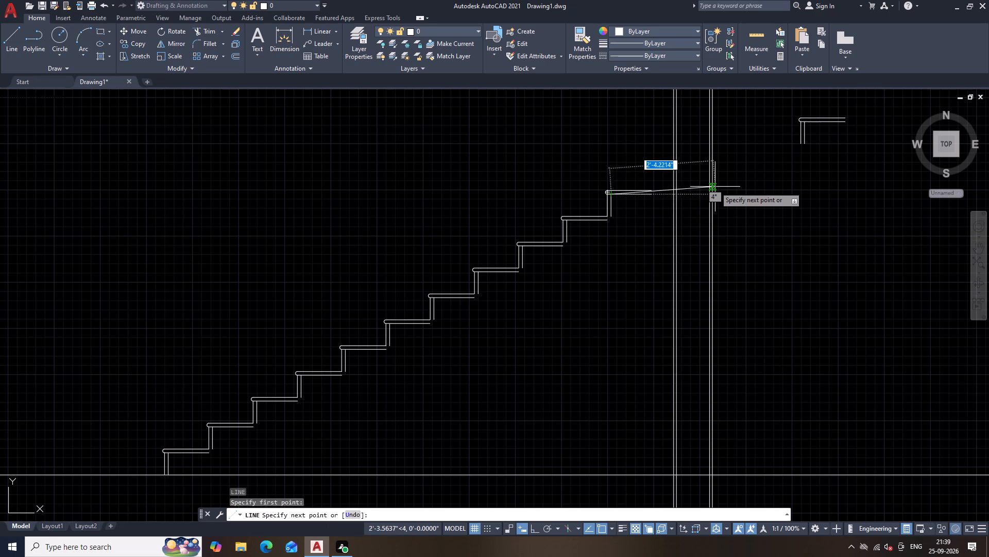
key(F8)
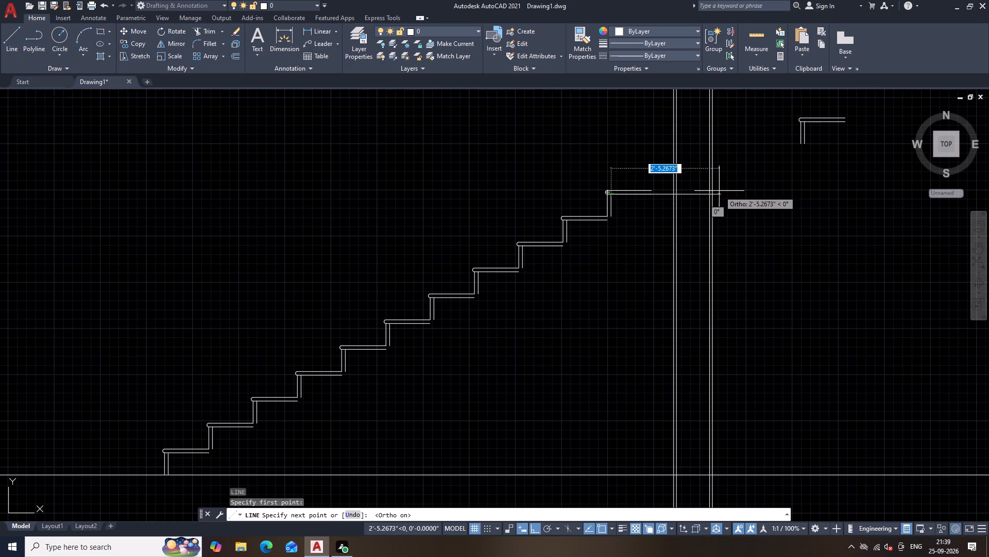
text(3')
key(minus)
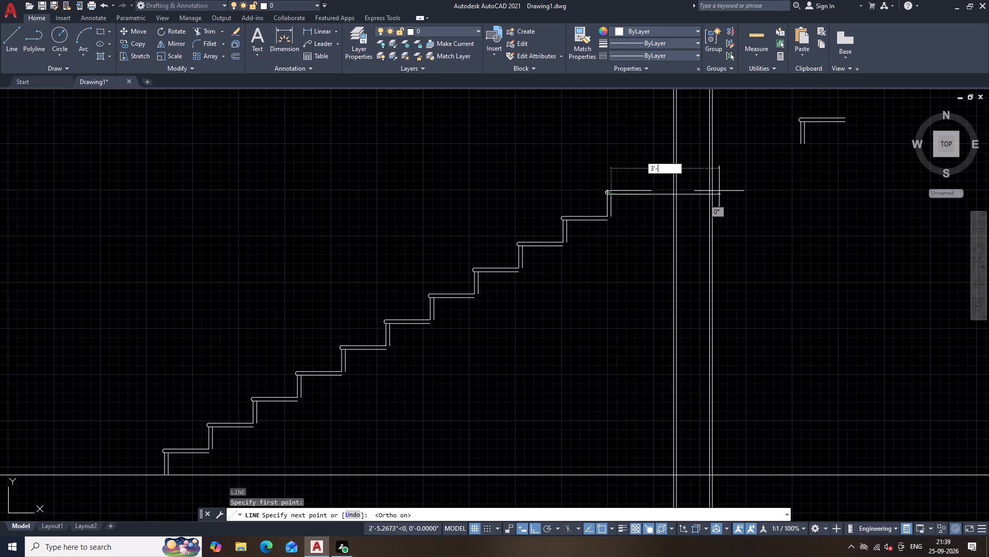
key(3)
key(shift+quotedbl)
key(Return)
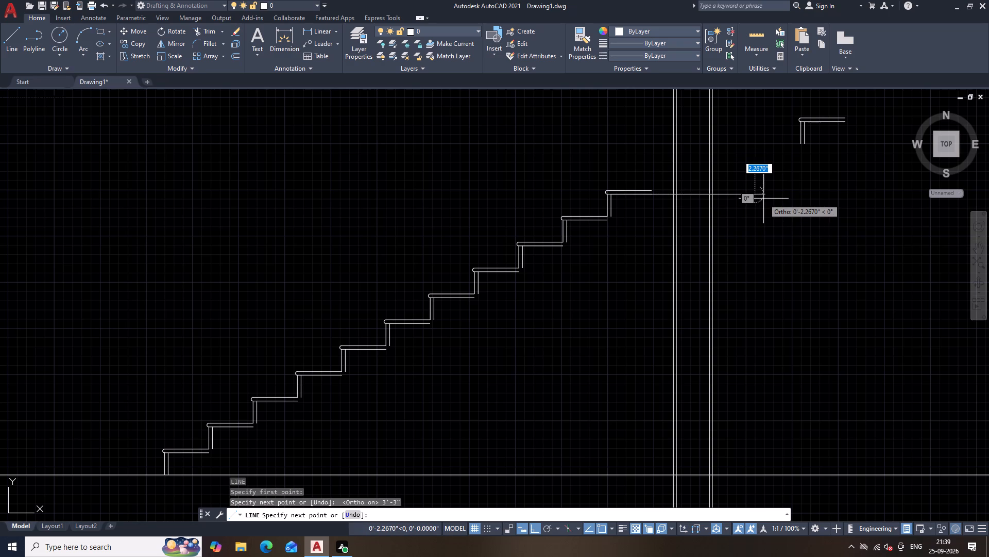
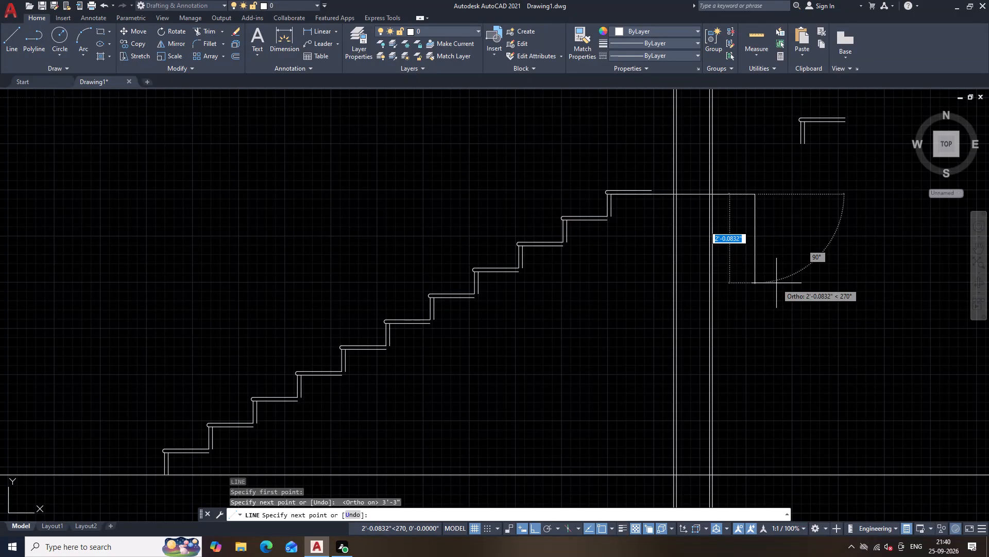
Move the four vertical construction lines horizontally from the nearest line's crossing with the landing line to that landing line's free end.
key(Escape)
drag(738, 300, 576, 339)
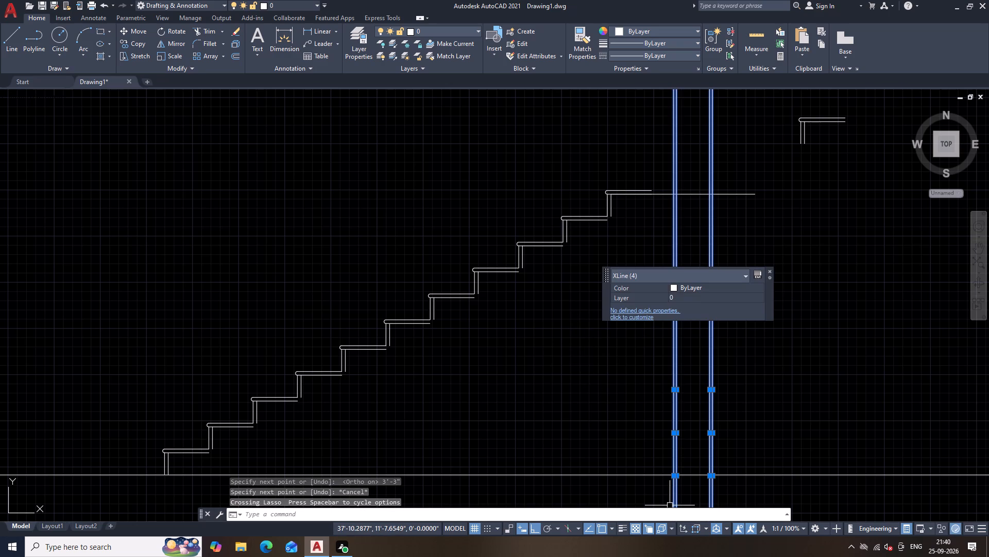
text(M)
key(space)
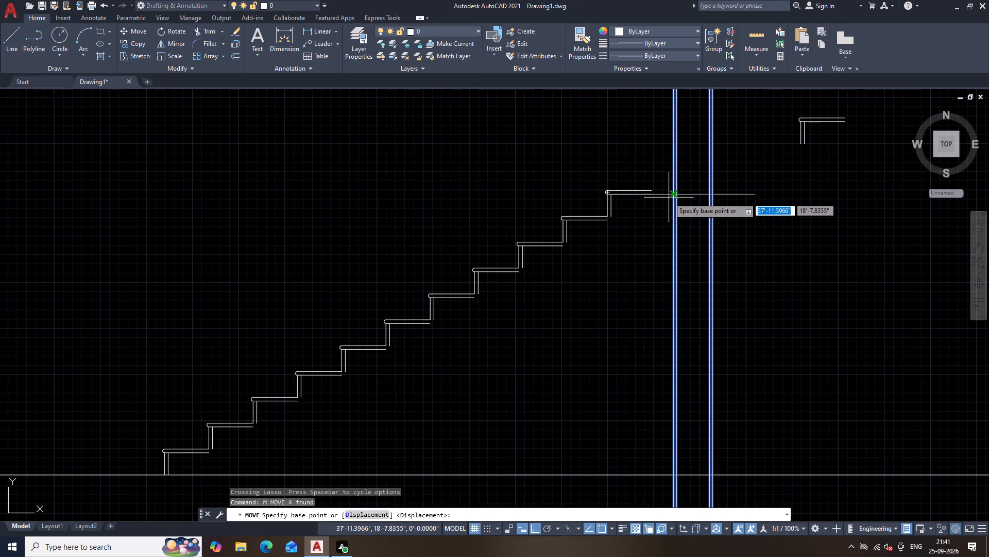
scroll(669, 198, up, 1)
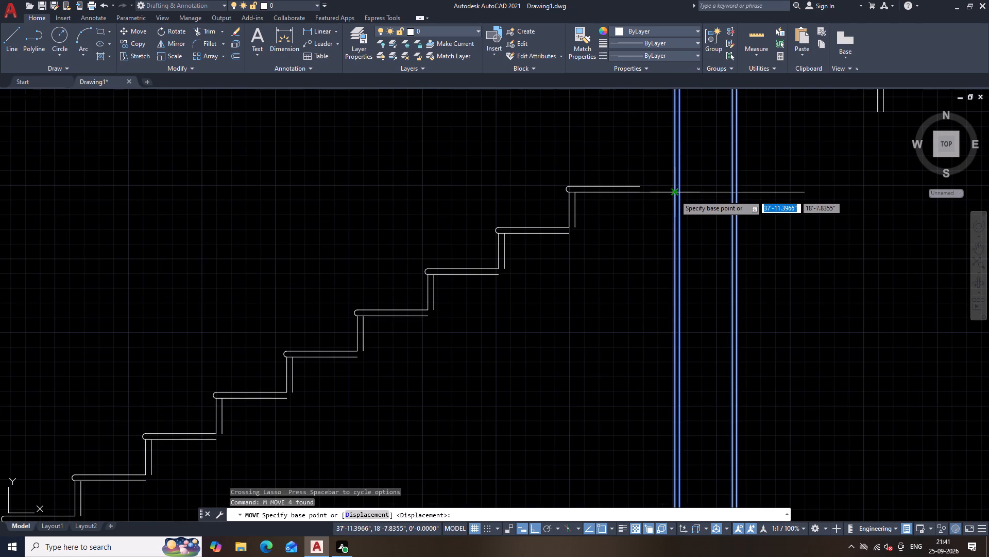
click(675, 195)
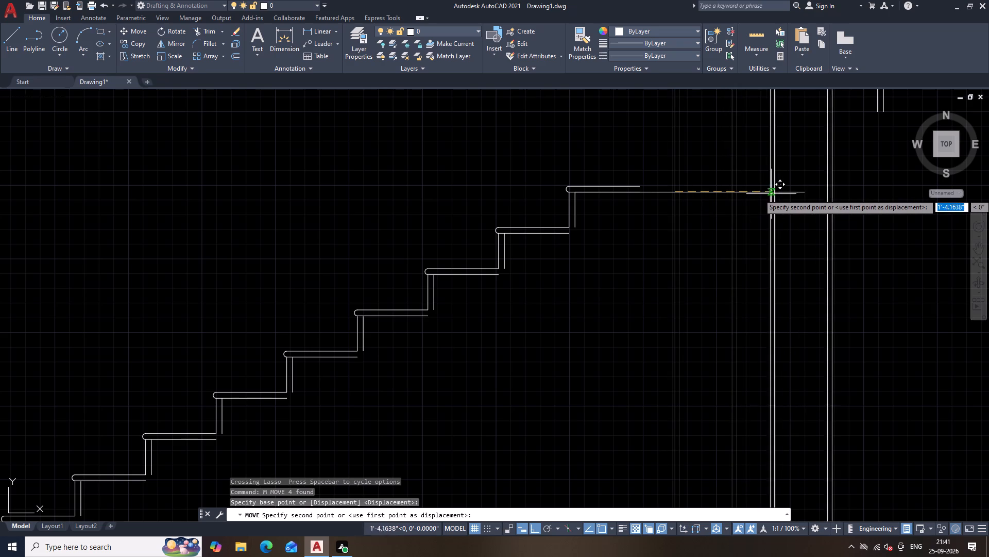
click(803, 194)
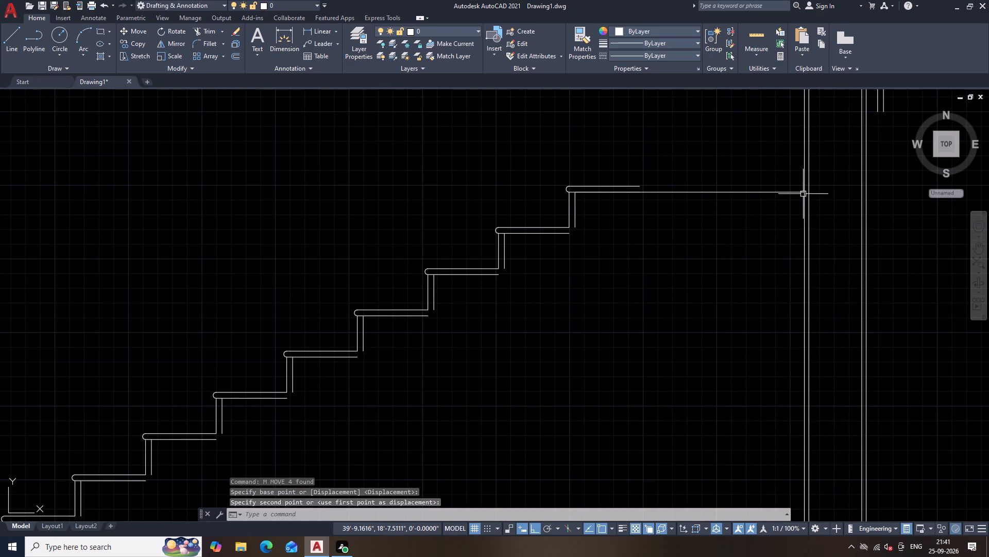
key(Escape)
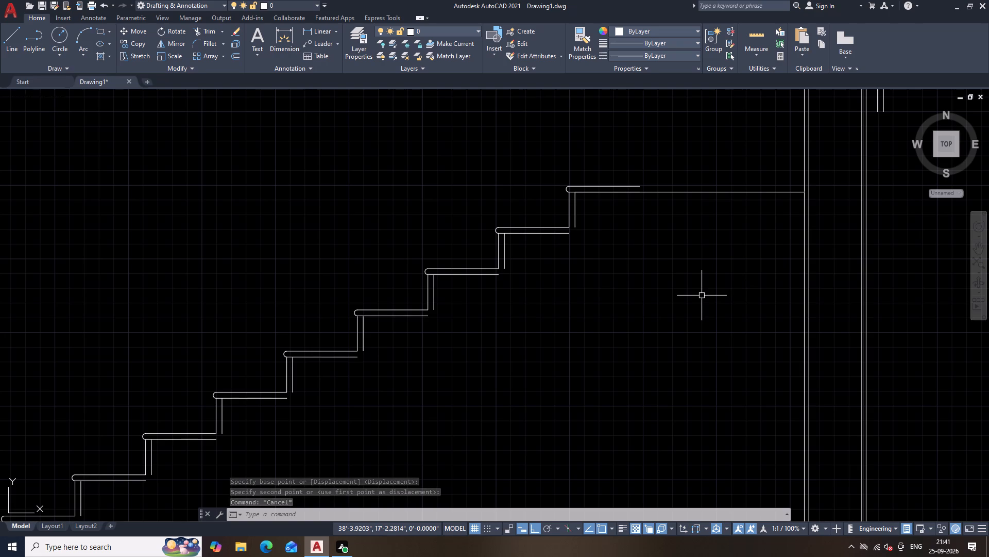
Extend the top step's upper tread line to the nearest vertical line to complete the landing's top edge.
text(EX)
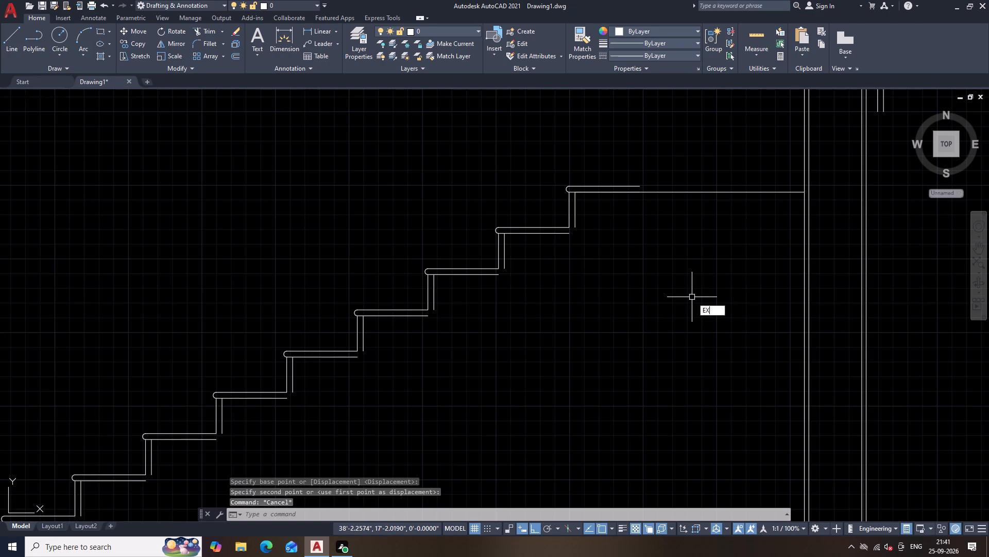
key(space)
click(623, 186)
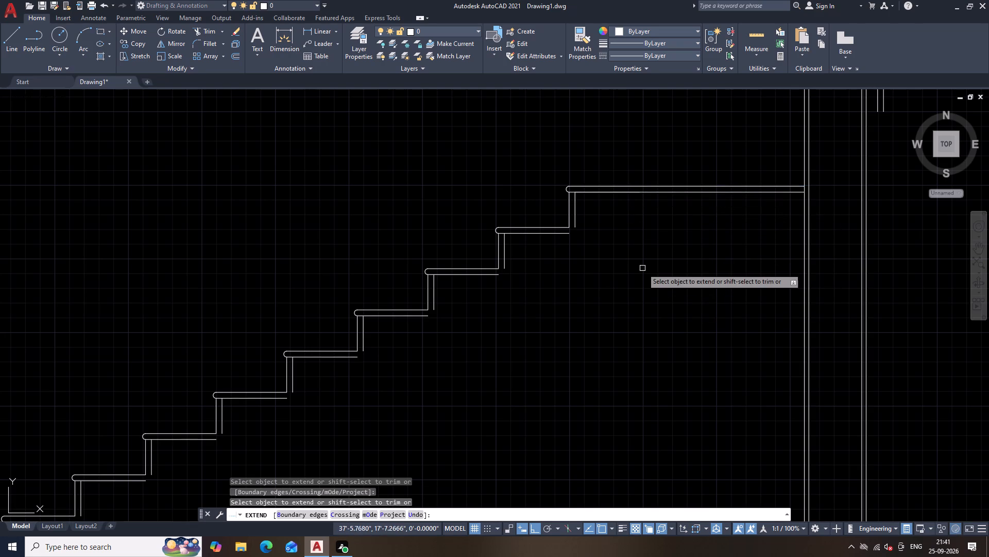
key(Escape)
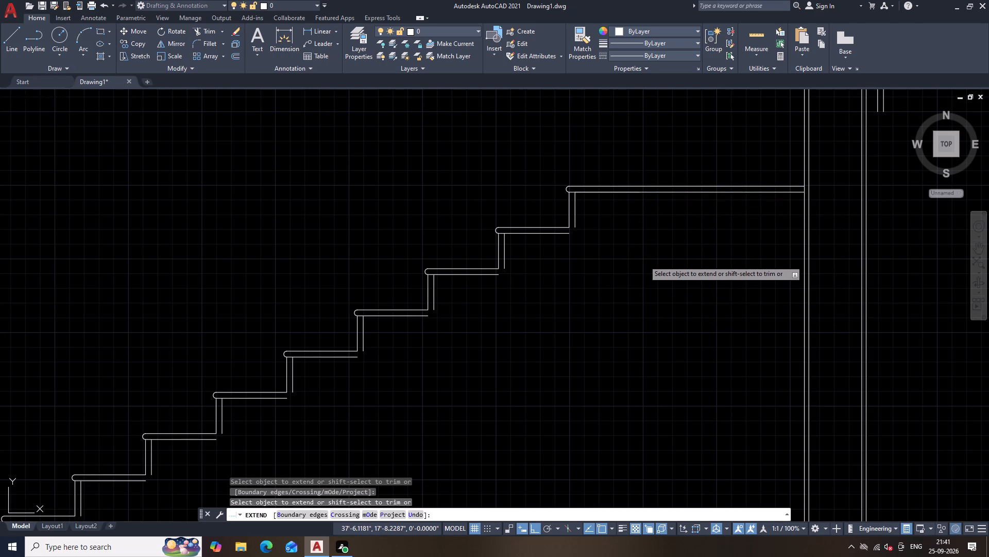
Fillet with radius 0 the five uppermost open corners, joining each inner riser line to the lower tread line of the step below.
text(F)
key(space)
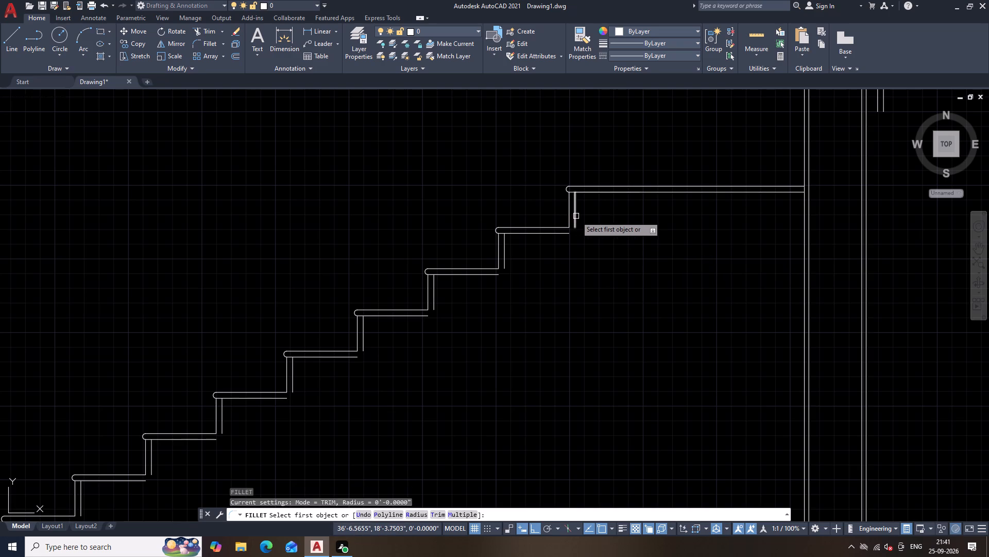
click(576, 216)
click(562, 233)
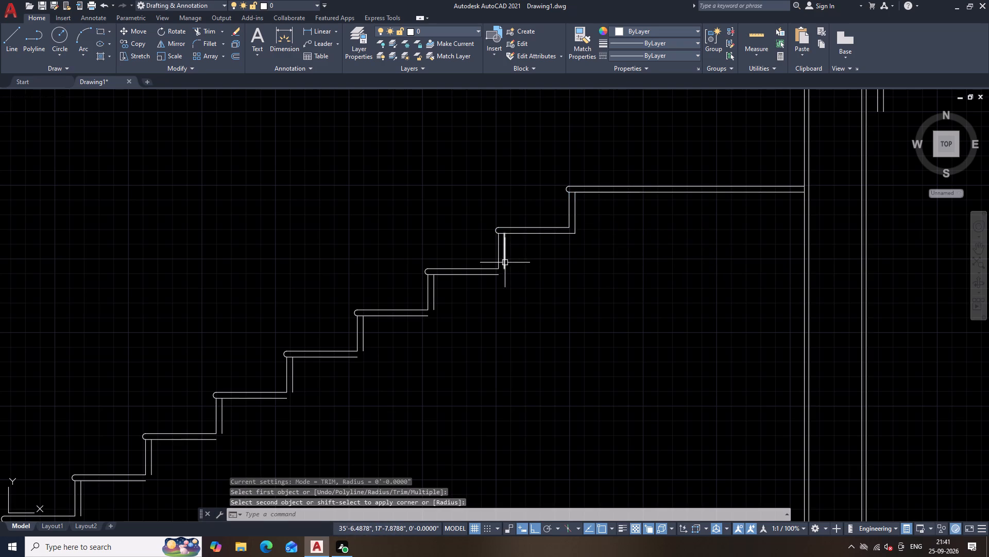
key(space)
click(505, 263)
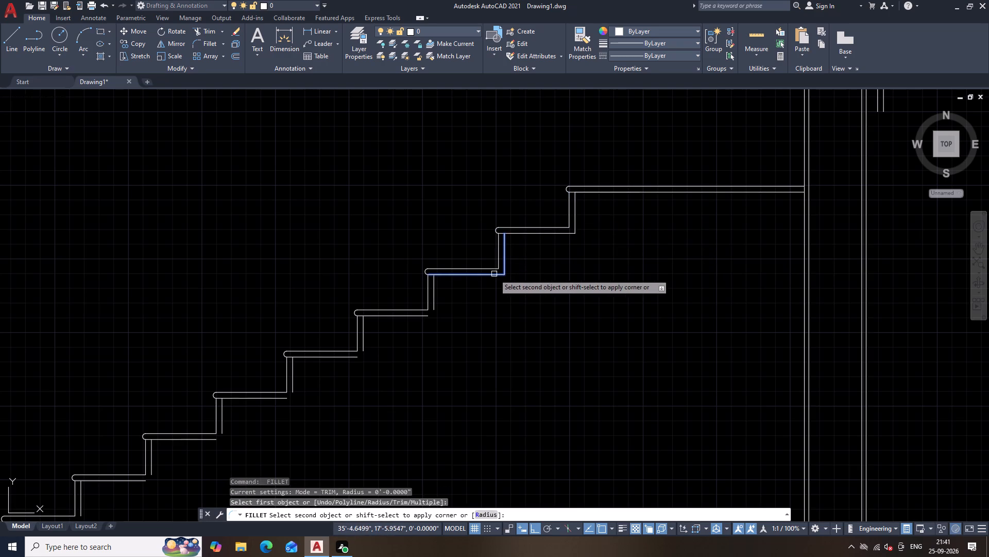
click(494, 274)
key(space)
click(434, 299)
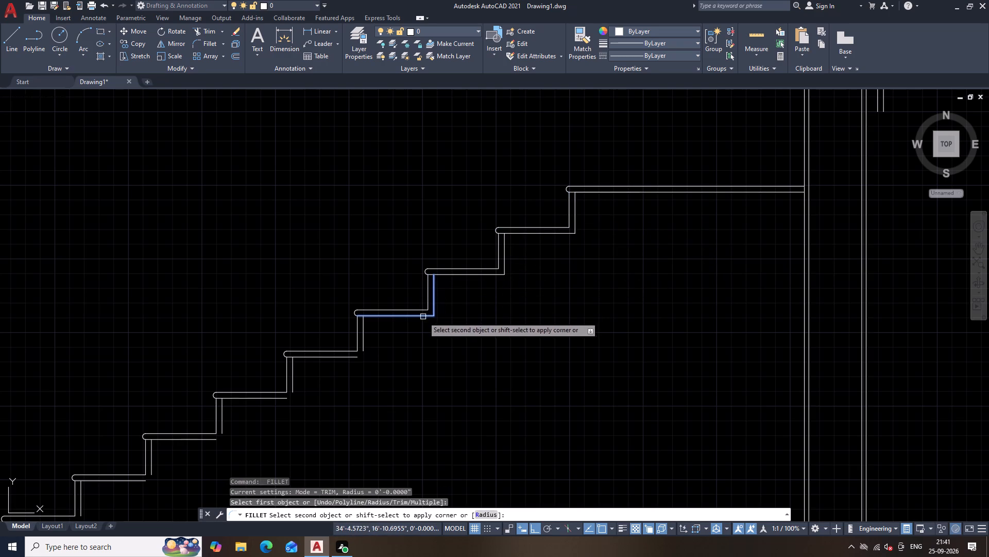
click(423, 317)
key(space)
click(365, 352)
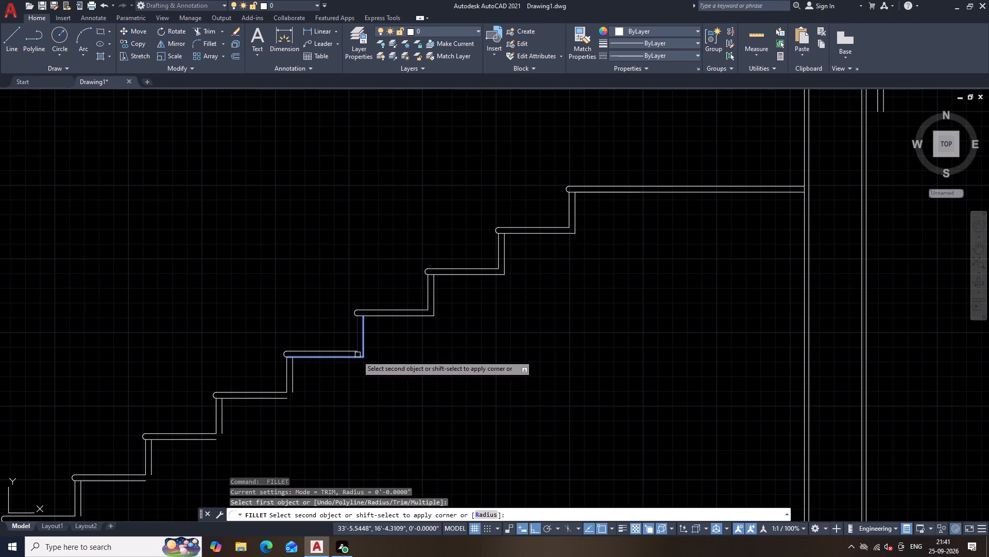
click(355, 357)
key(space)
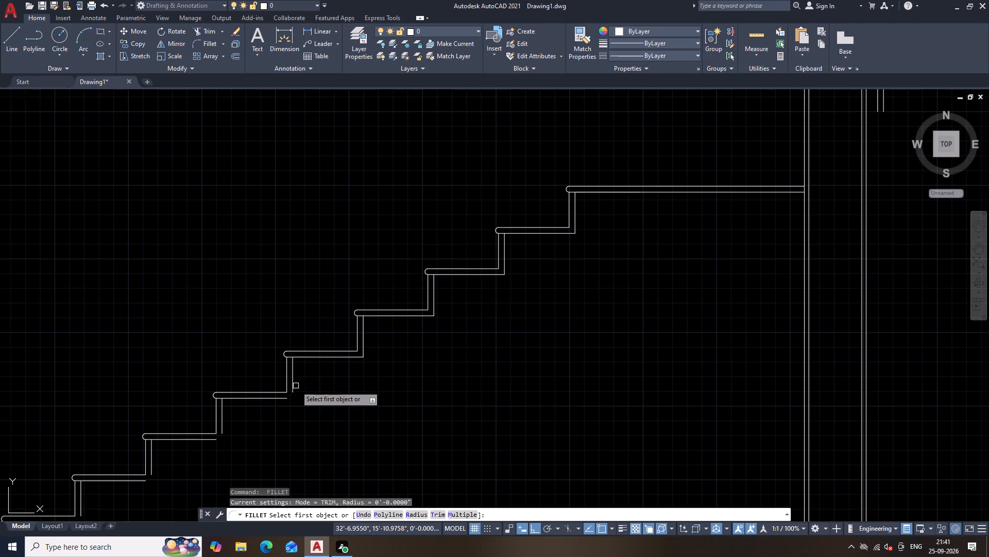
click(292, 386)
click(278, 399)
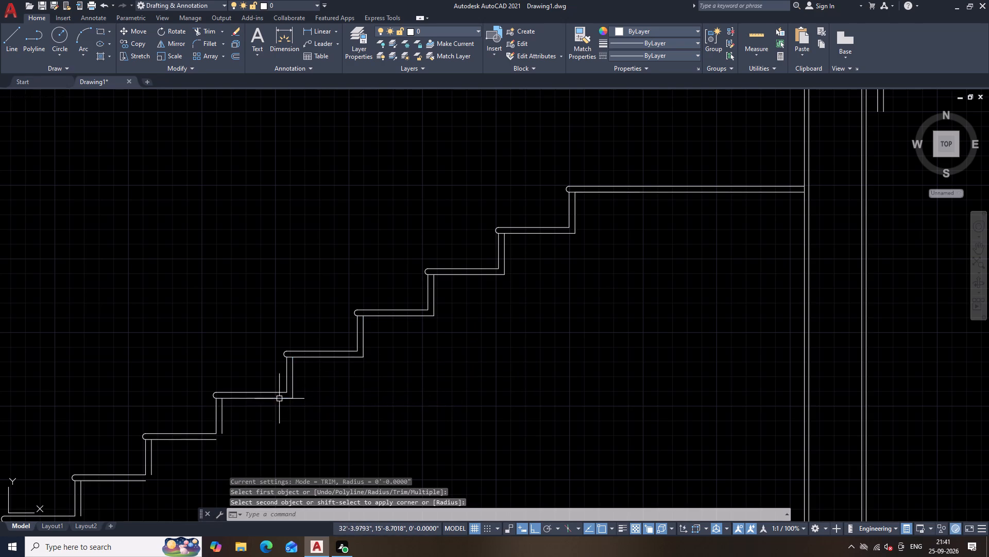
Fillet with radius 0 the remaining five open corners down the flight, joining each inner riser line to the lower tread line below.
scroll(284, 398, down, 2)
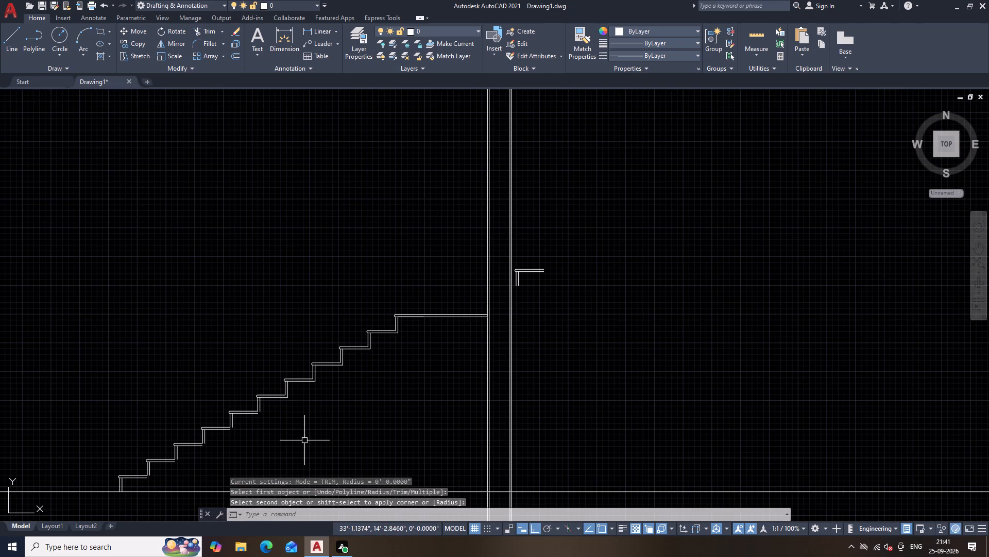
middle_drag(308, 440, 403, 304)
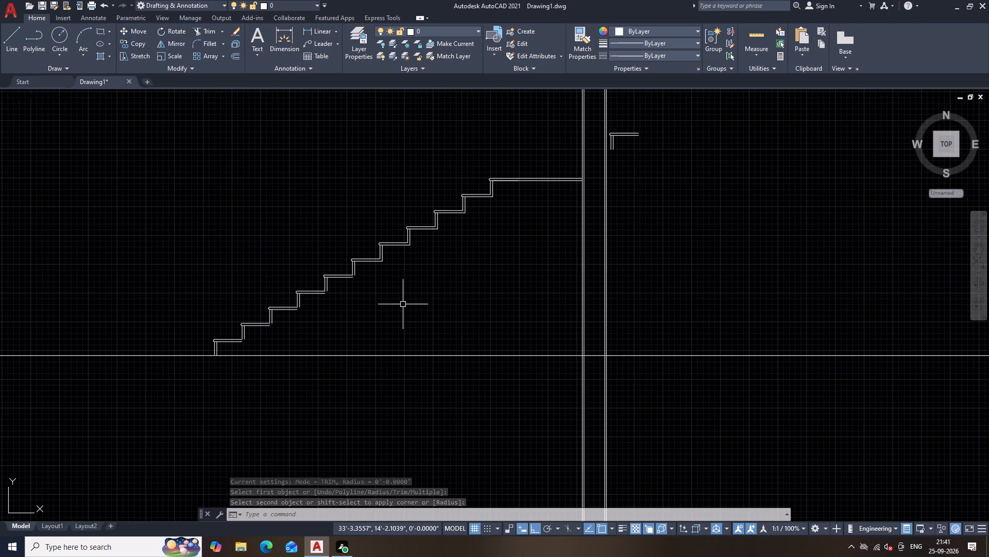
key(space)
scroll(403, 304, up, 2)
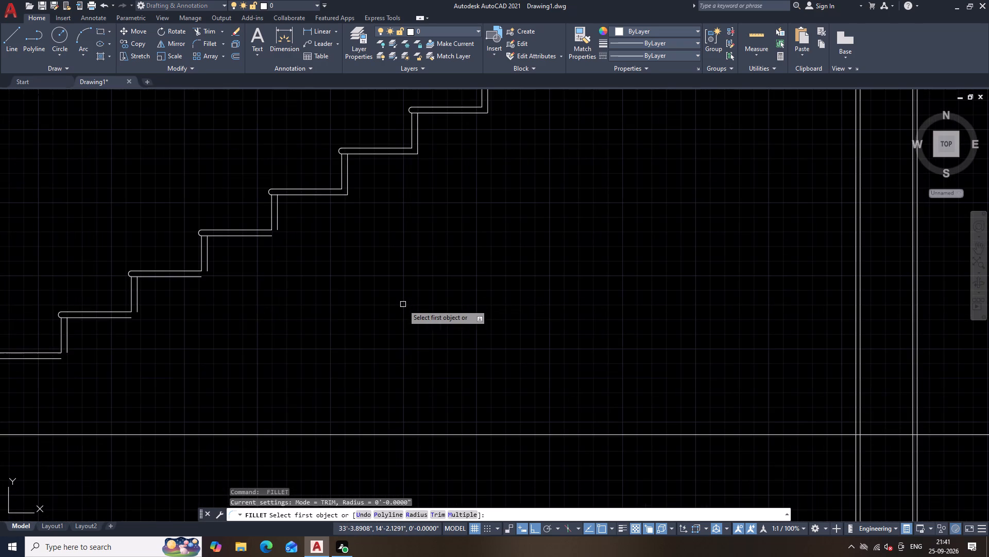
middle_drag(214, 335, 398, 319)
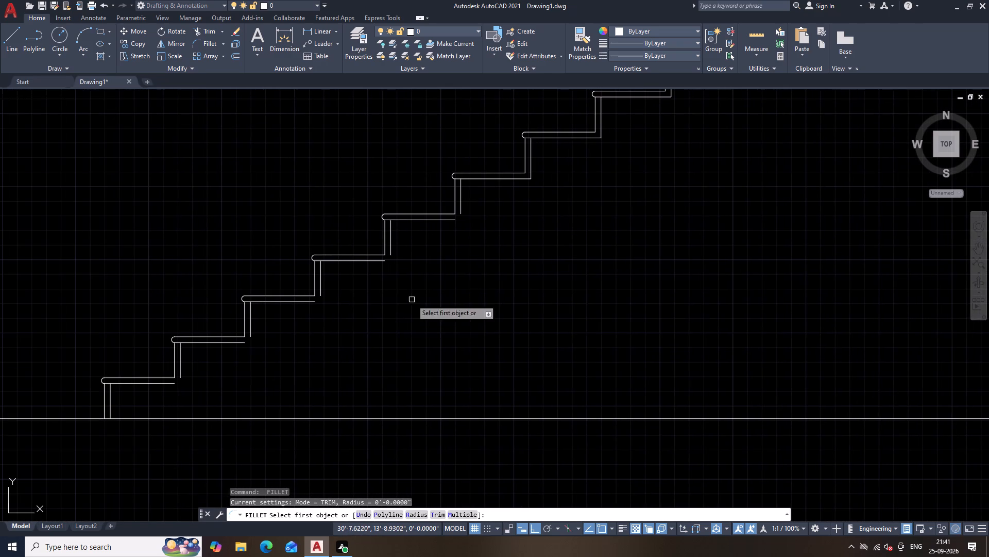
click(462, 202)
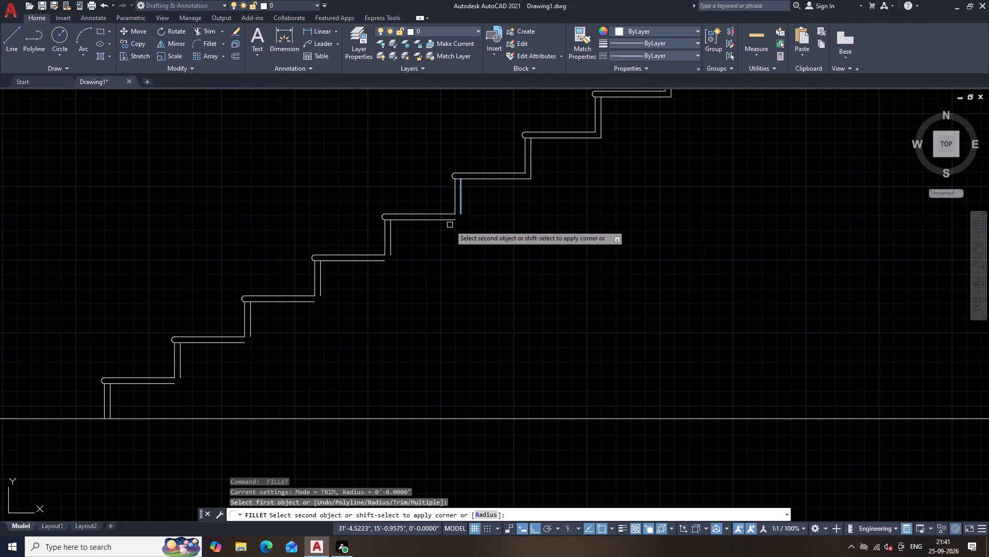
click(453, 221)
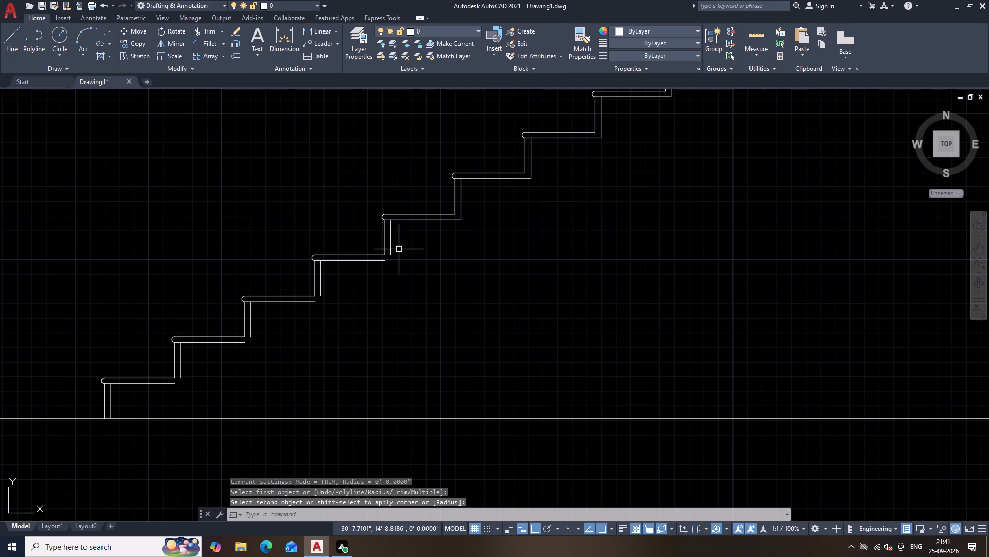
key(space)
click(390, 247)
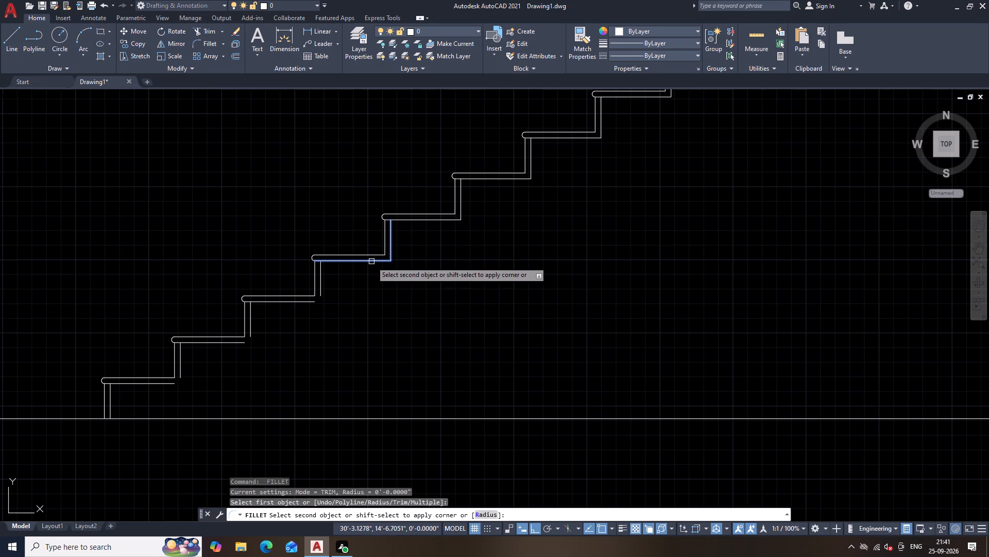
click(371, 261)
key(space)
click(321, 289)
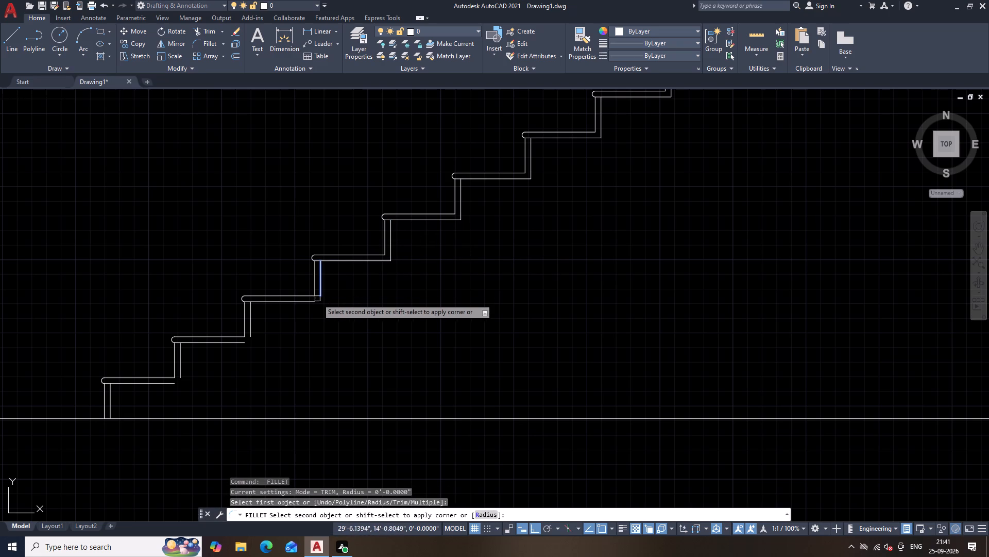
click(313, 304)
key(space)
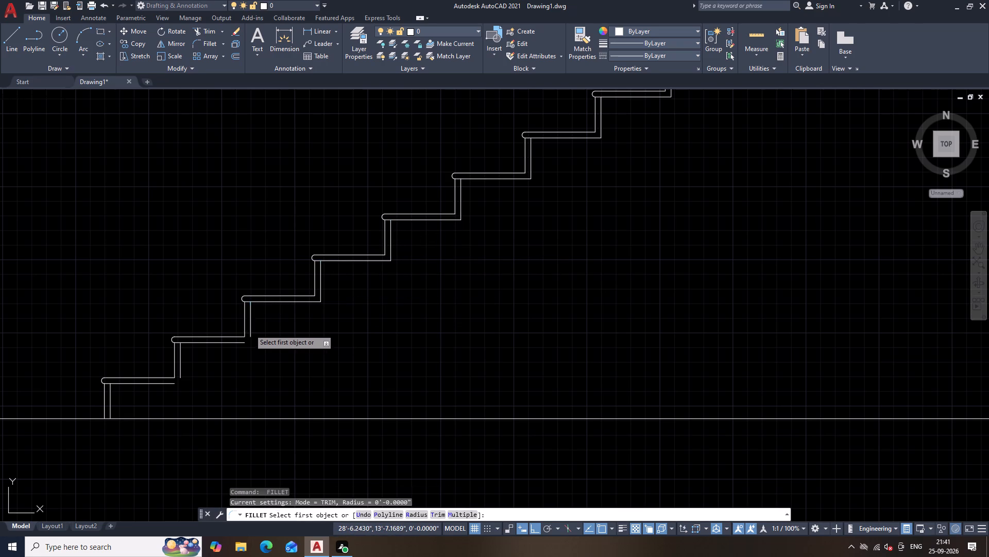
click(249, 329)
click(241, 345)
key(space)
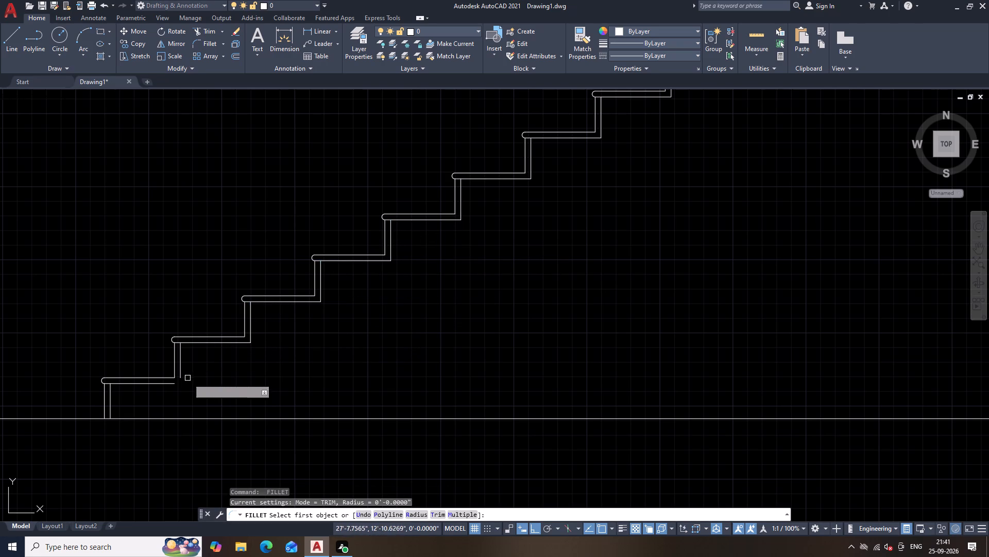
click(180, 370)
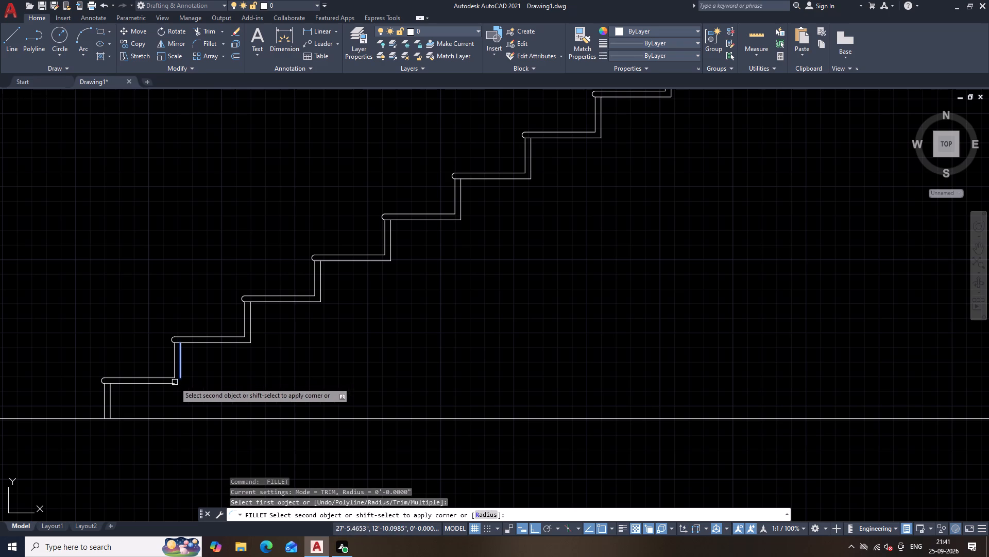
click(173, 383)
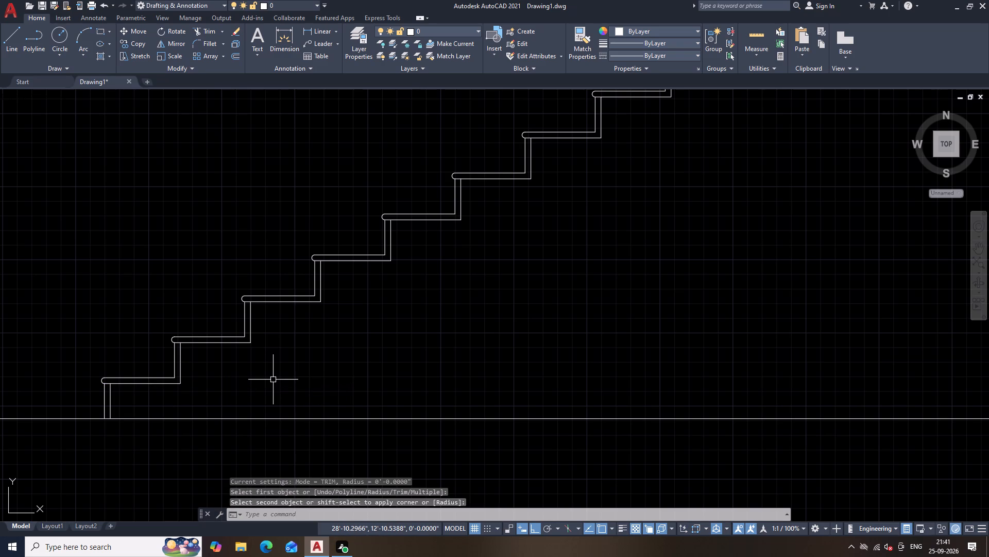
Draw a rectangle 3" wide and 3' high in the open area beyond the wall, above the ground line.
scroll(273, 380, down, 2)
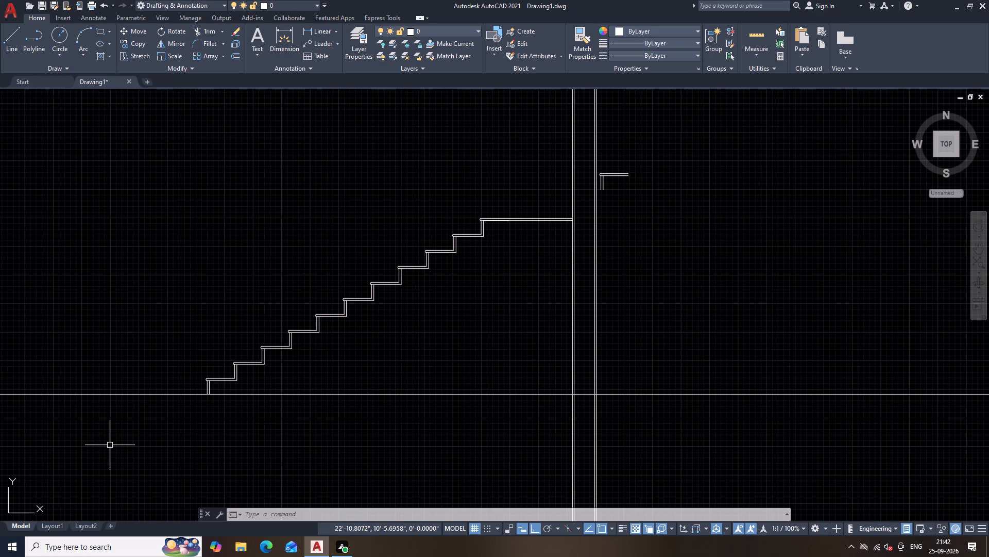
text(REC)
key(space)
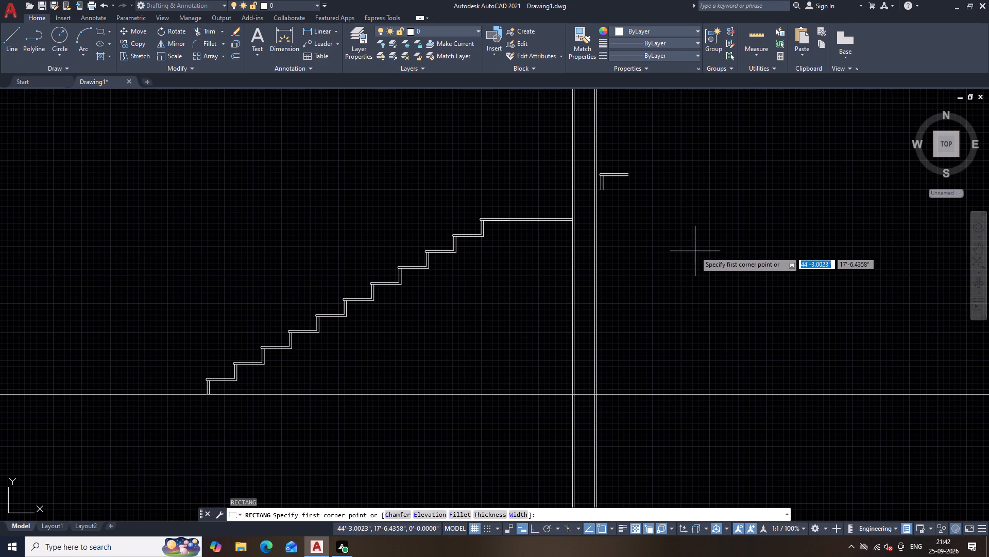
click(671, 262)
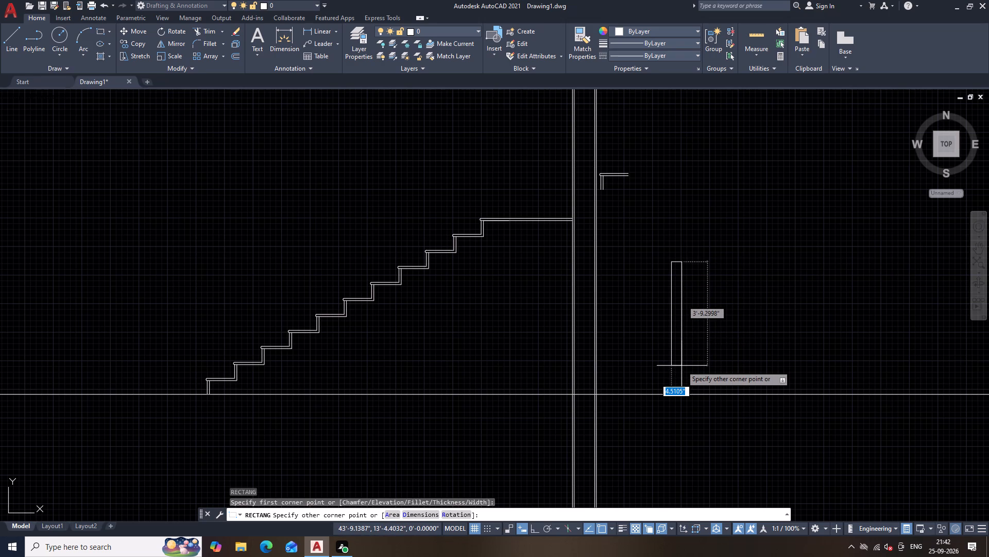
key(2)
key(shift+quotedbl)
key(BackSpace)
key(BackSpace)
key(3)
key(shift+quotedbl)
key(Tab)
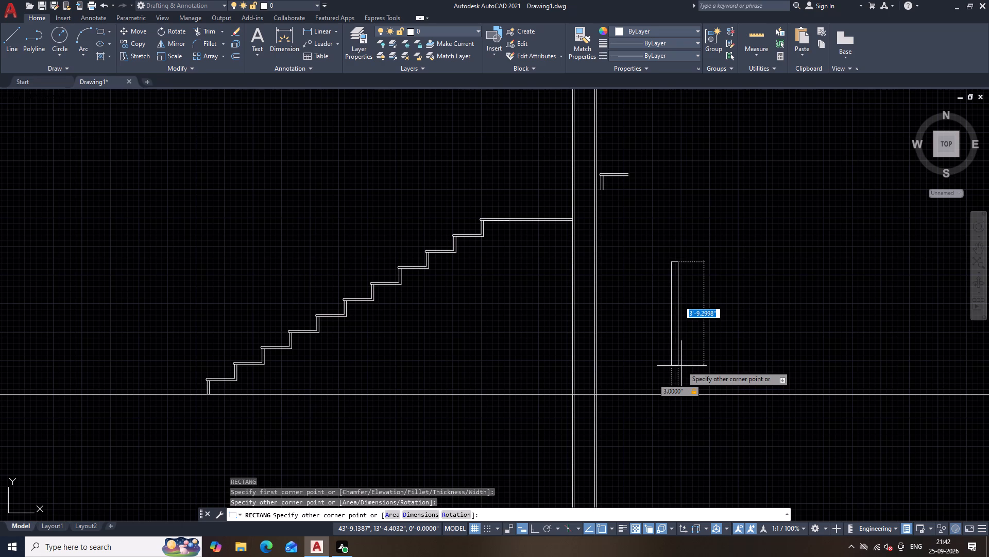
key(3)
key(apostrophe)
key(Return)
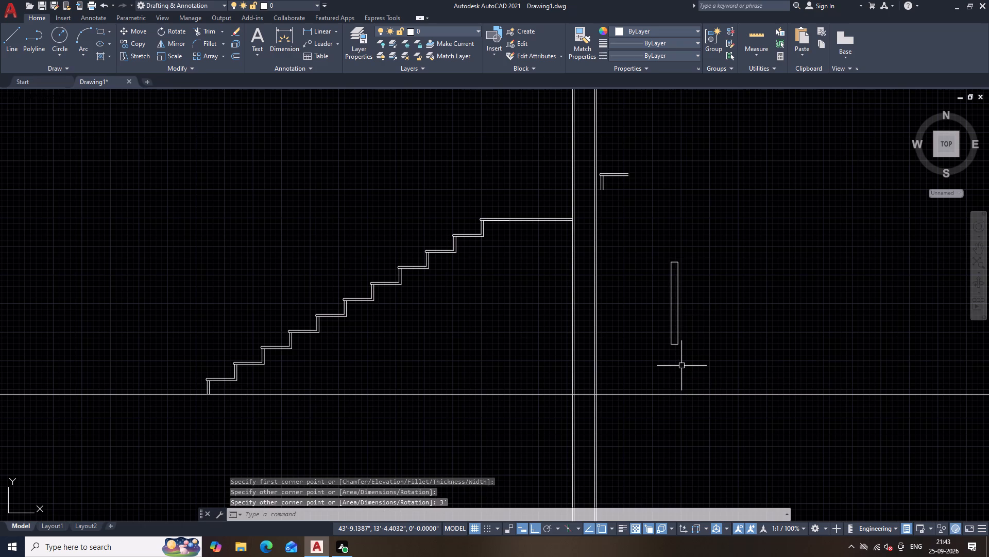
Draw a circle of about 1.95" radius centred above the post's top-edge midpoint and touching that edge.
scroll(681, 366, up, 1)
scroll(713, 286, up, 1)
middle_drag(713, 286, 718, 435)
text(C)
key(space)
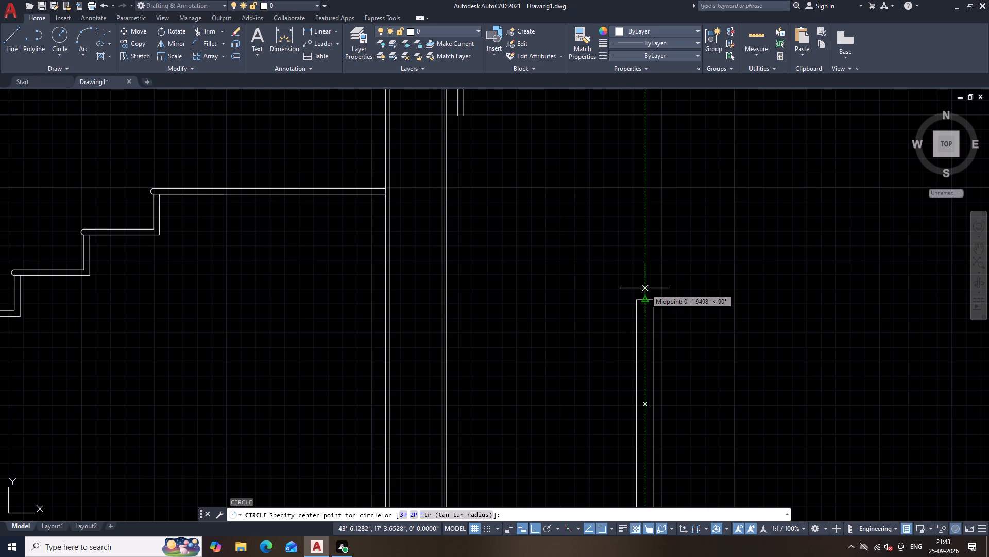
click(645, 288)
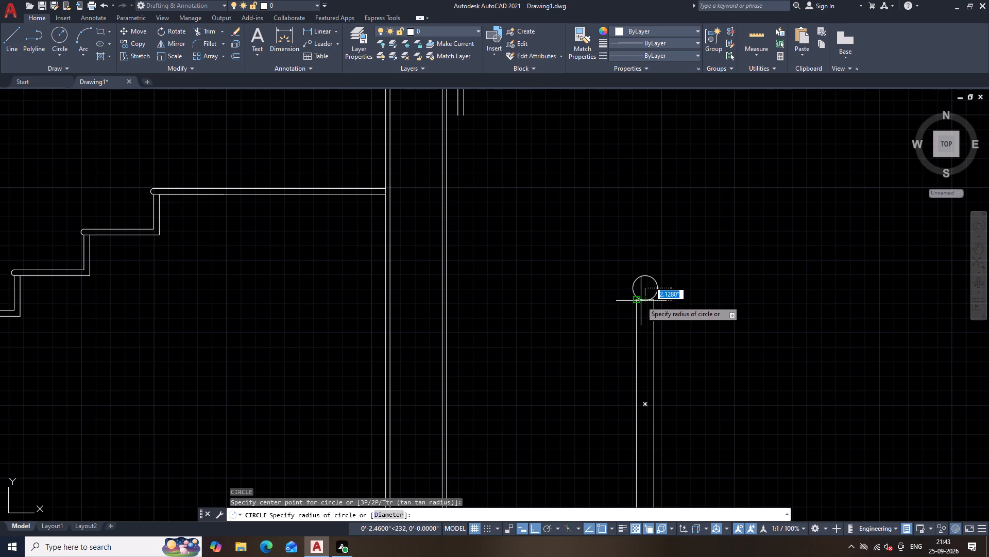
click(645, 300)
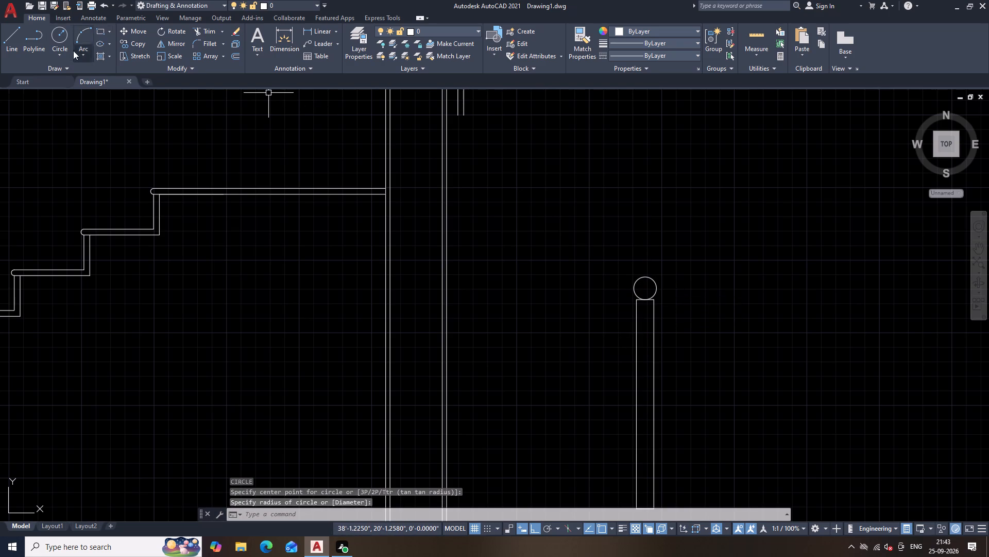
Draw a shallow Start, End, Direction arc between the post's two top corners, bulging downward into the post.
click(85, 36)
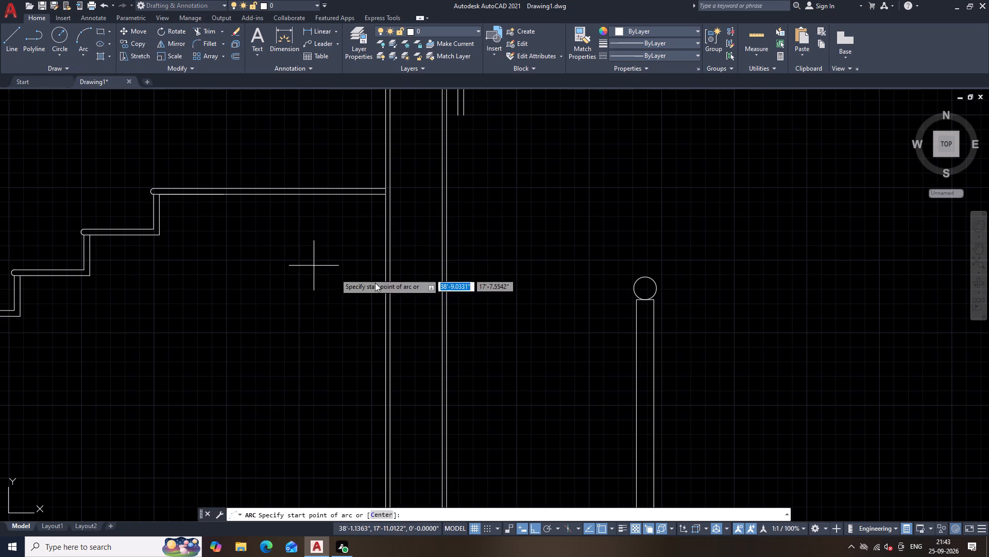
click(84, 56)
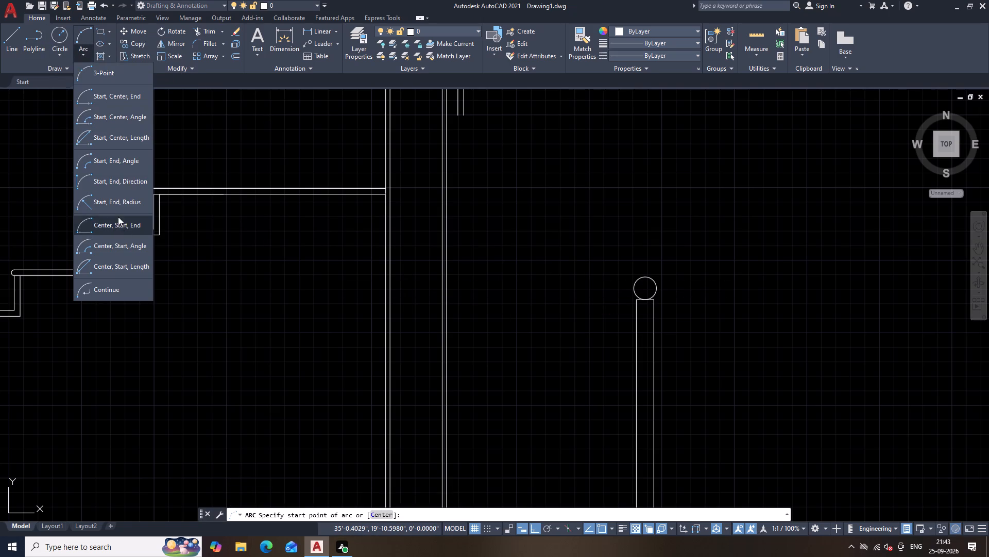
click(118, 181)
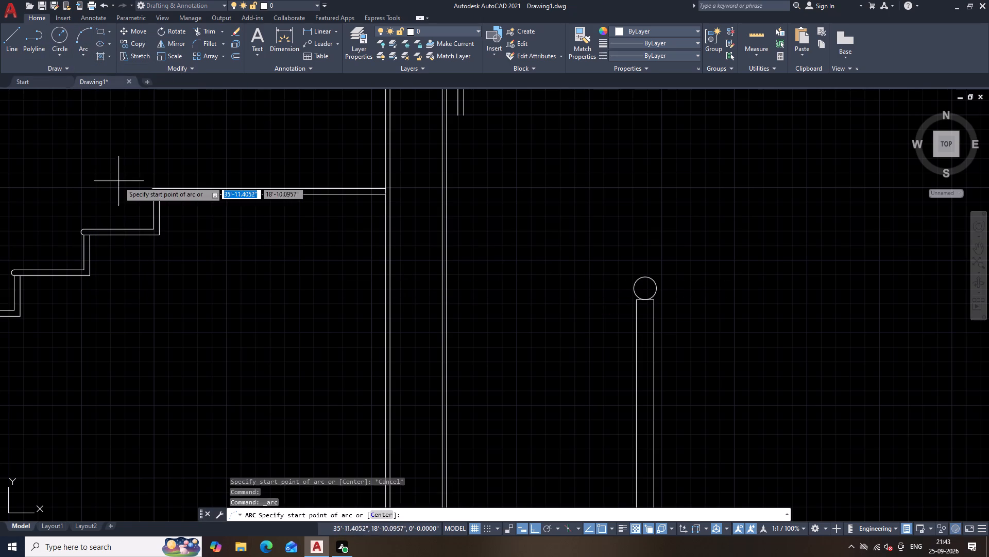
click(637, 302)
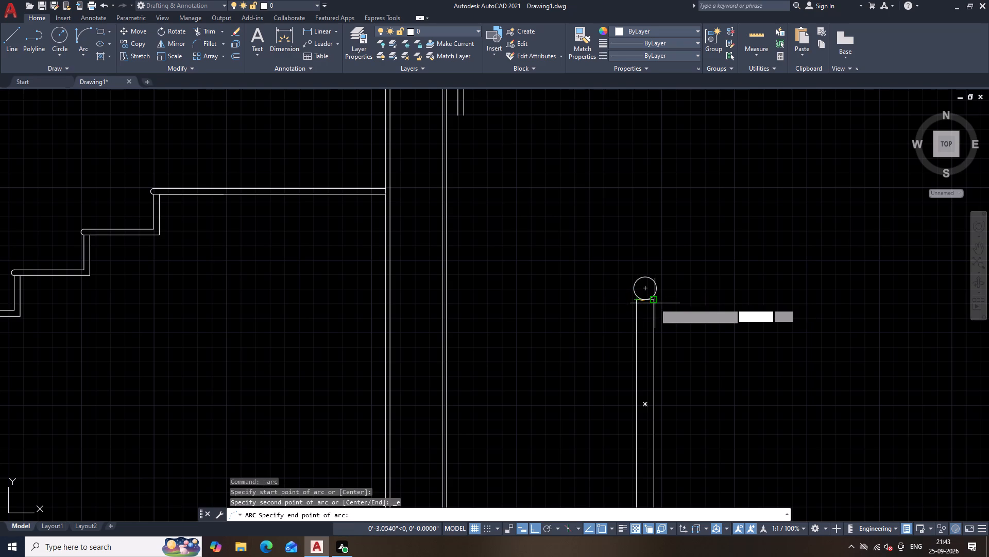
click(655, 300)
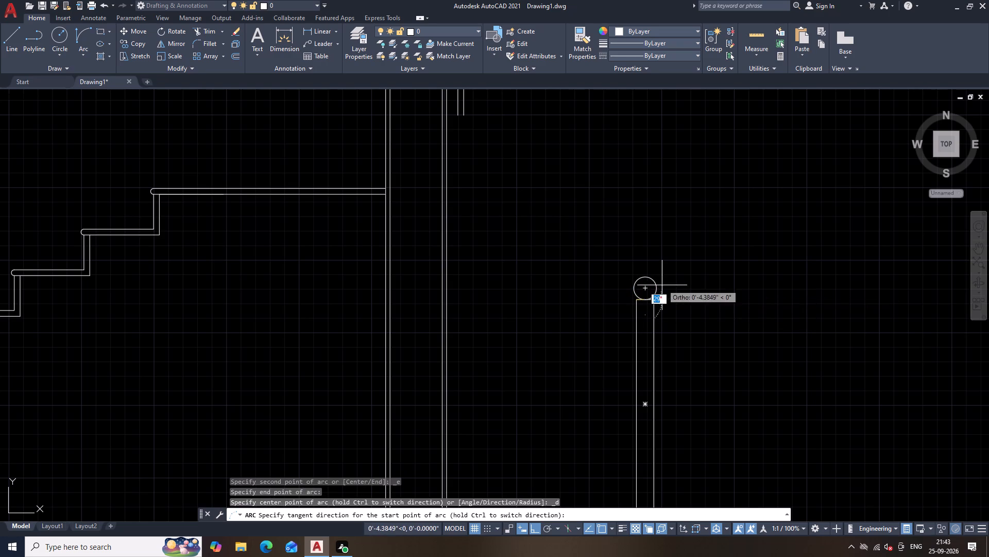
click(650, 314)
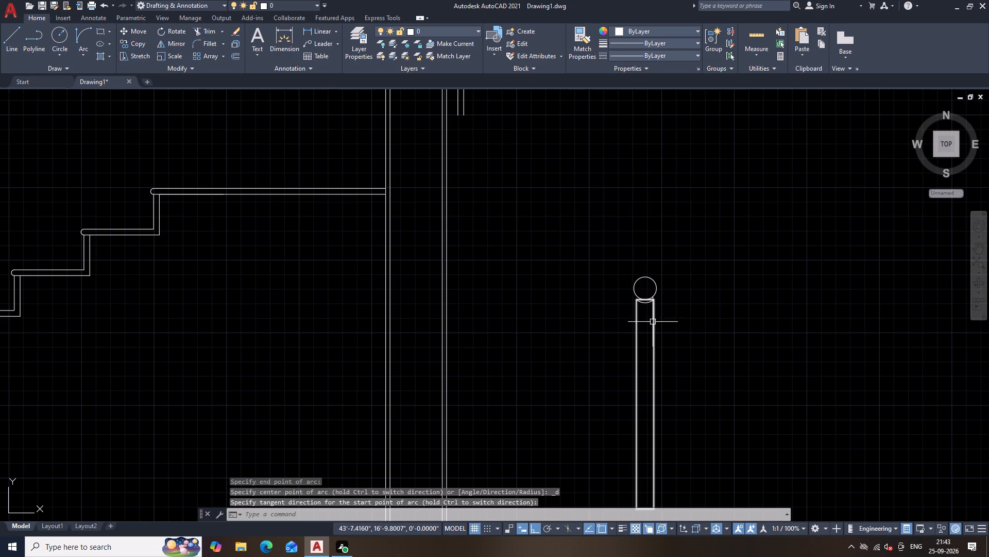
Draw a second, deeper downward-bulging arc between the same two top corners of the post.
click(86, 39)
scroll(600, 345, up, 1)
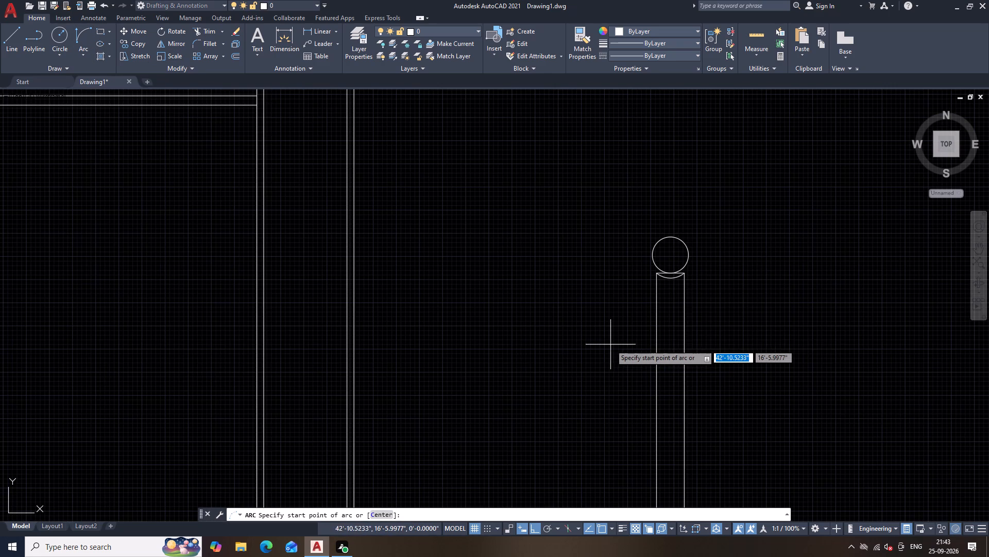
click(657, 275)
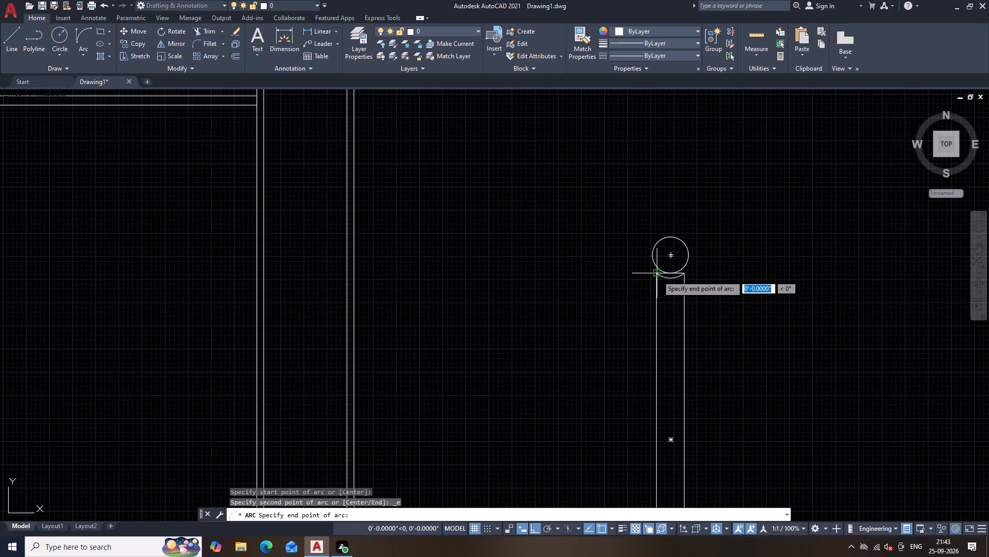
click(682, 274)
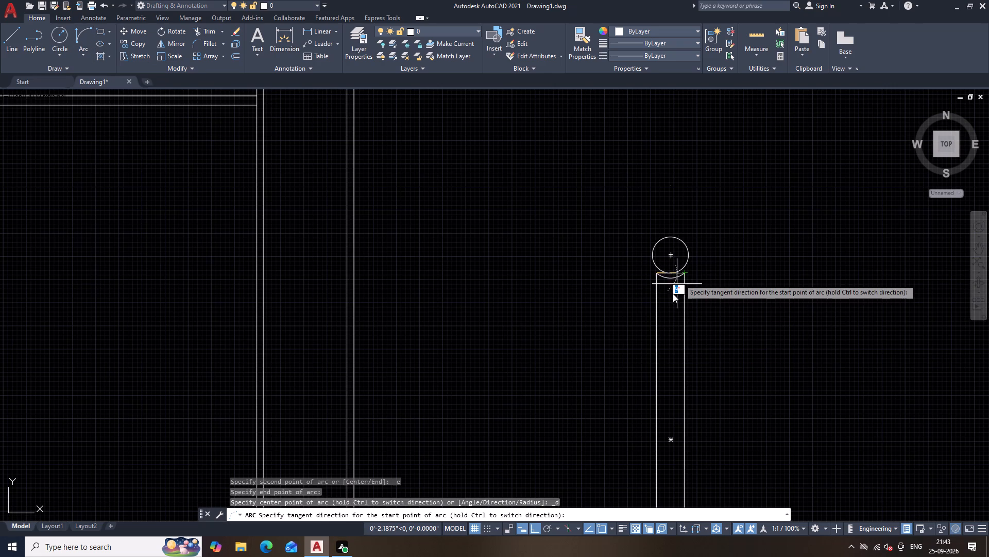
click(673, 299)
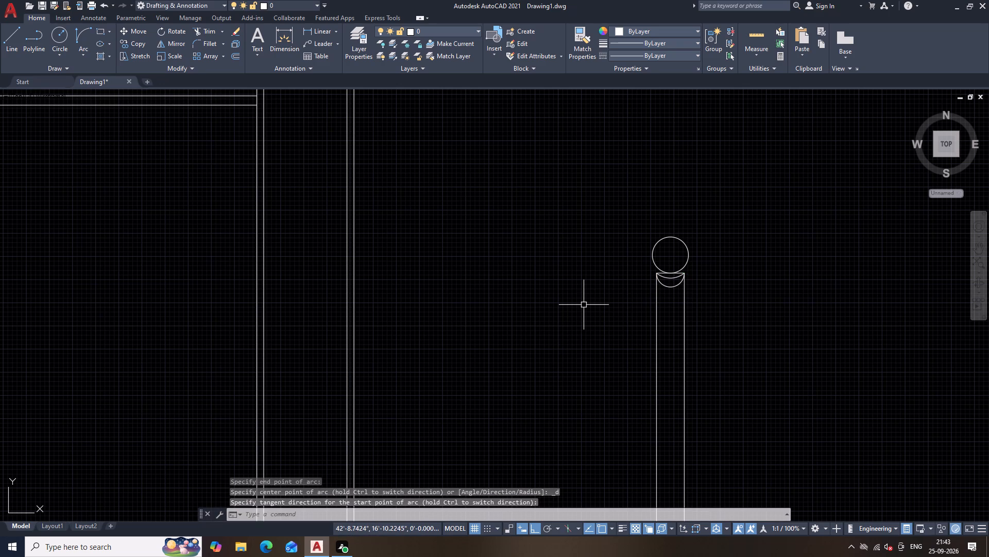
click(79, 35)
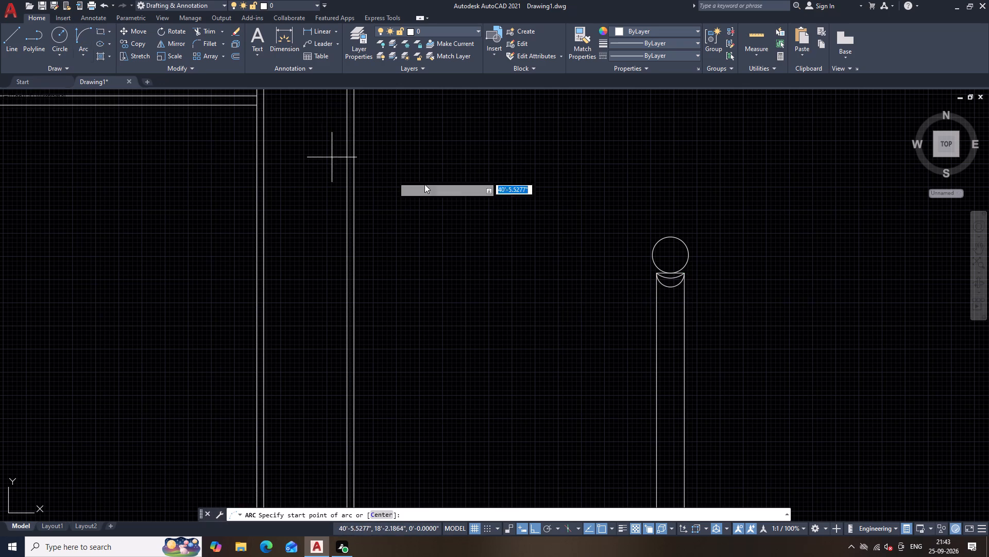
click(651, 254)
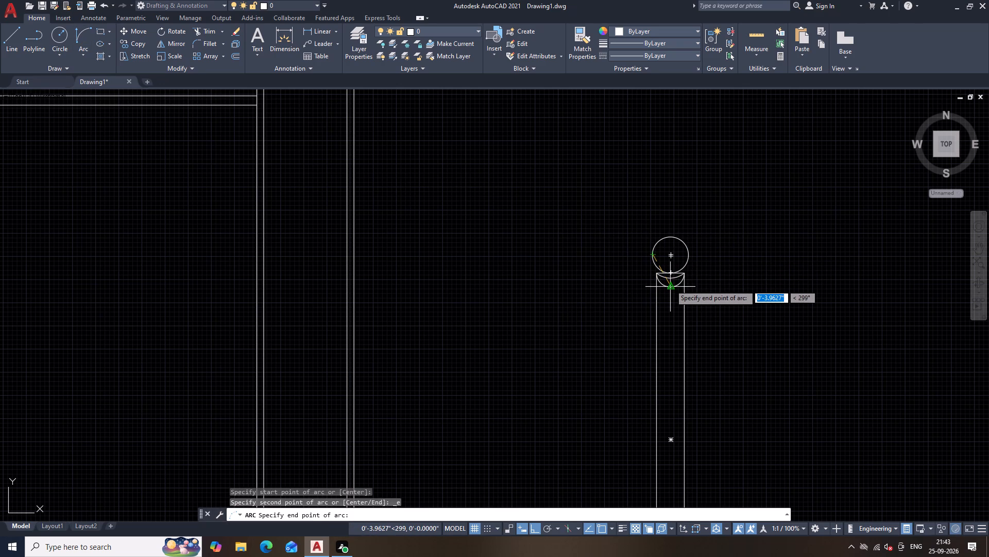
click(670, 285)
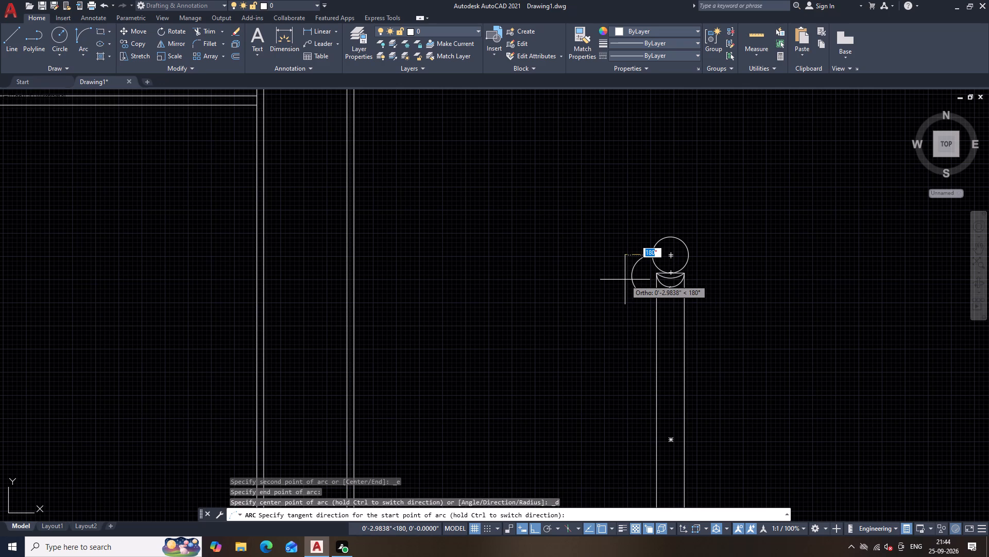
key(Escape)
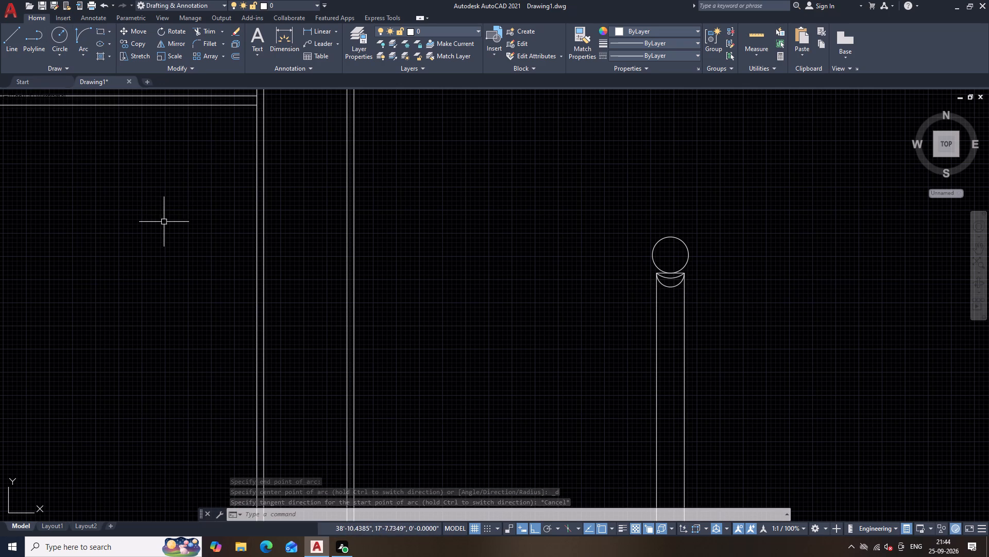
Hatch the circle and the crescent between the two arcs with a solid fill in colour 122,175,223.
text(H)
key(space)
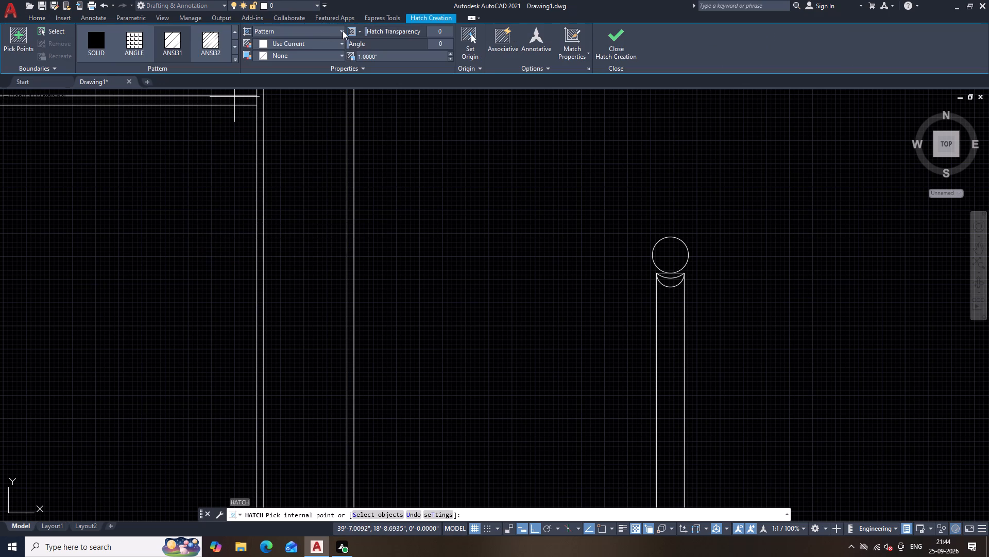
click(343, 30)
click(289, 41)
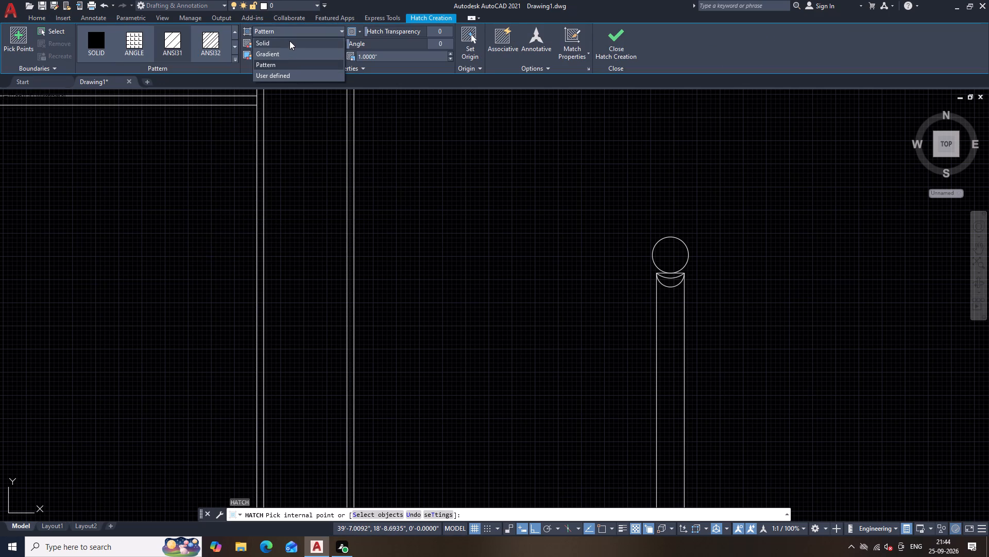
click(343, 45)
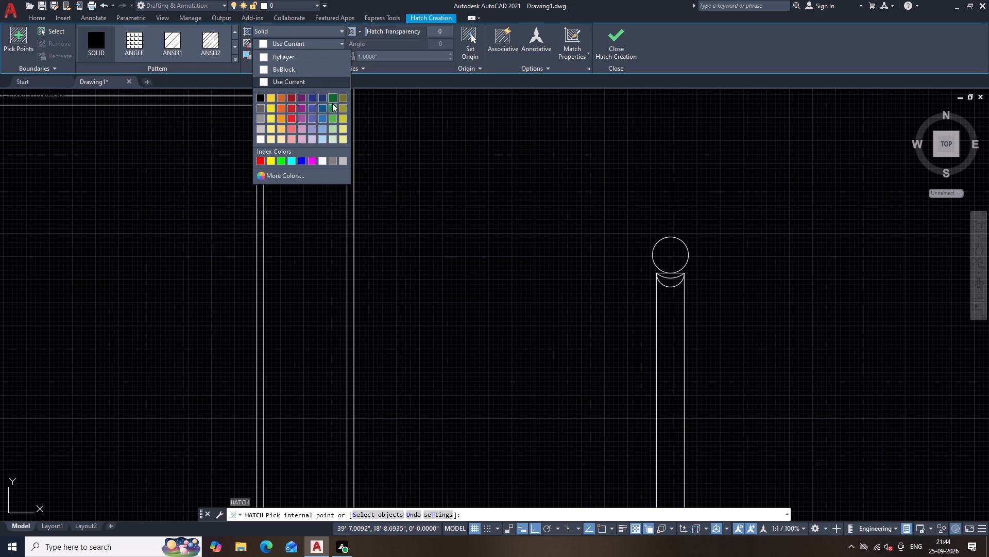
click(320, 129)
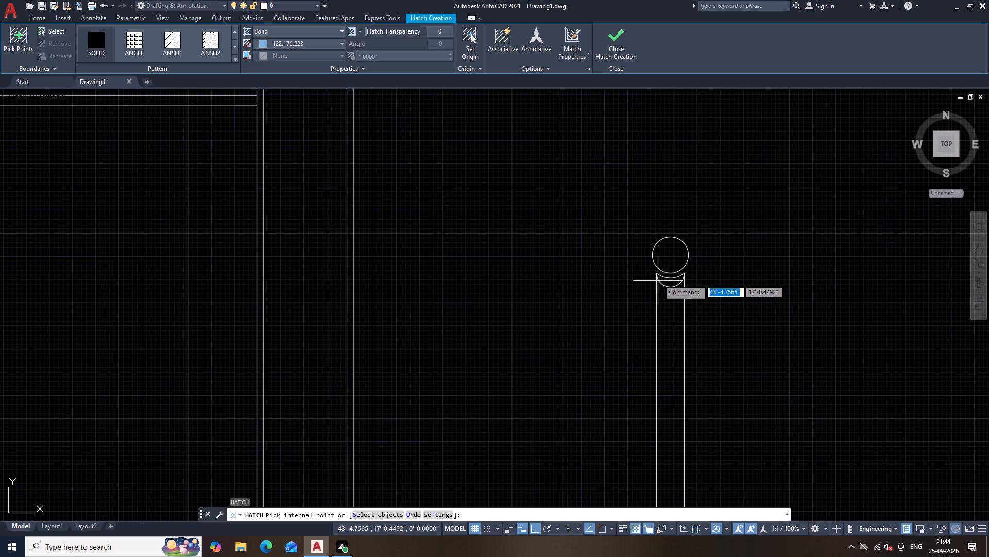
click(669, 256)
click(674, 282)
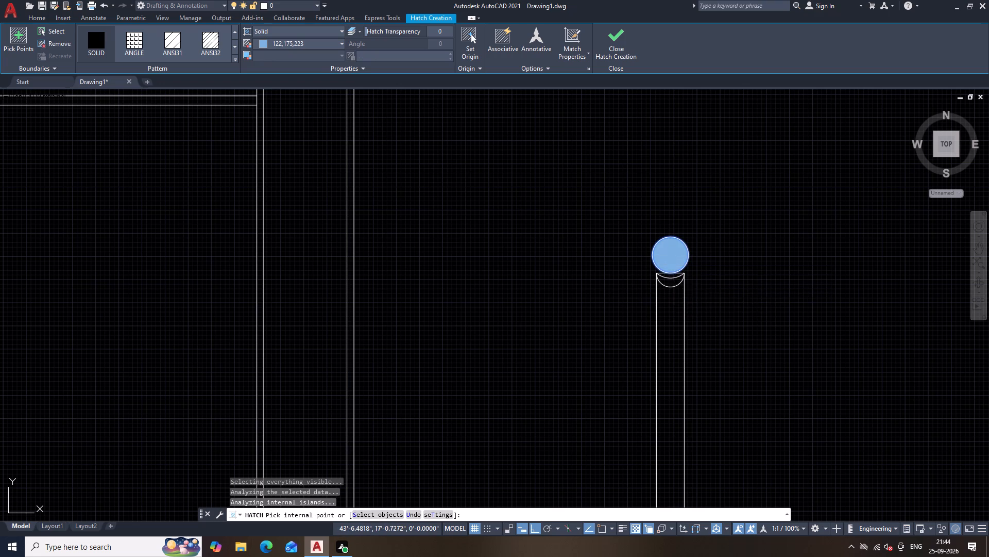
key(Escape)
Copy the complete post with its hatched handrail top from its bottom corner onto the lowest tread, near the nosing.
scroll(655, 298, down, 1)
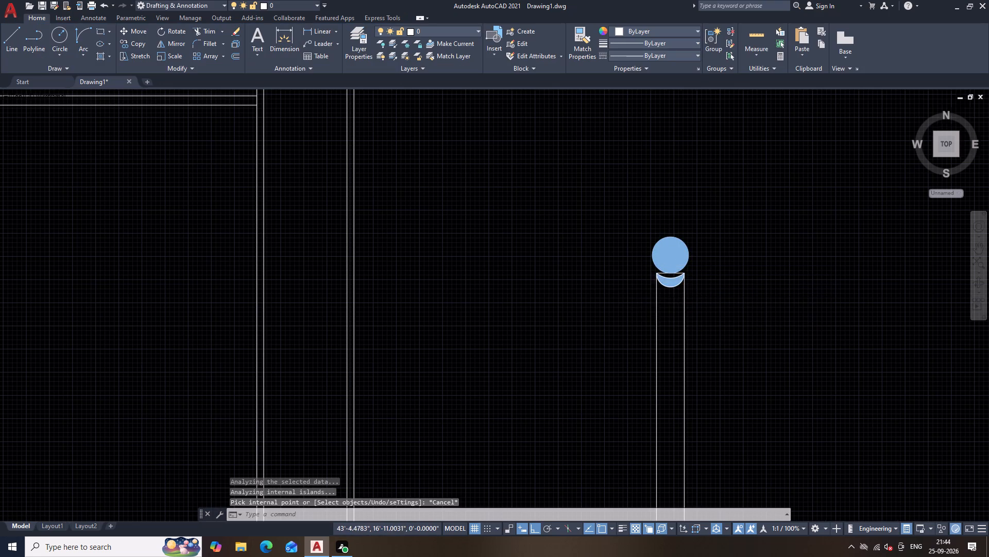
scroll(655, 298, down, 1)
click(637, 245)
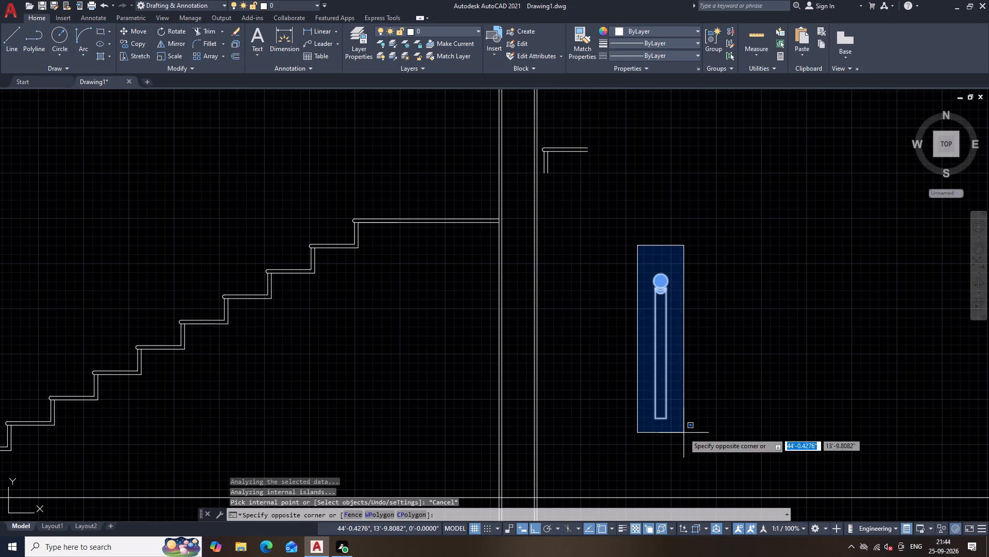
click(684, 433)
text(CO)
key(space)
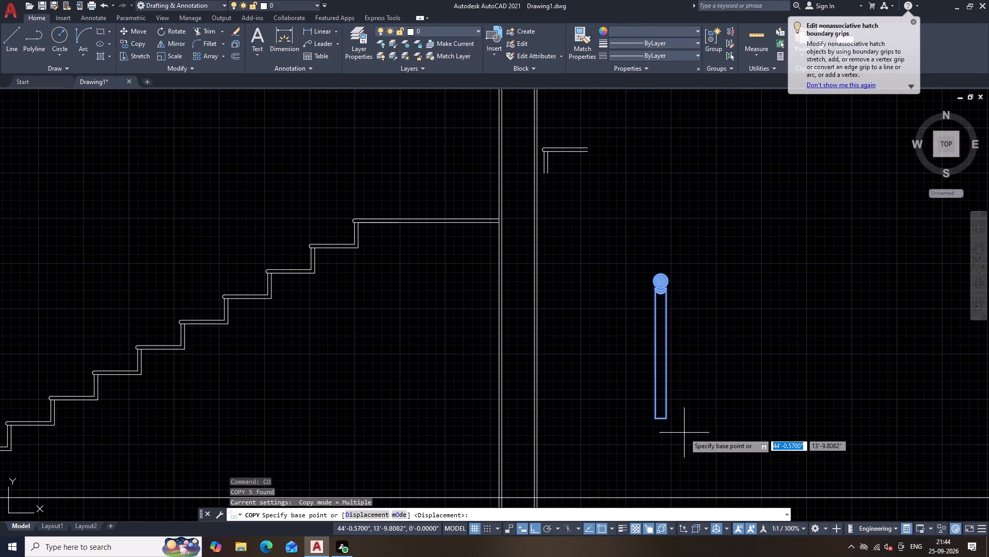
click(654, 418)
scroll(288, 359, down, 2)
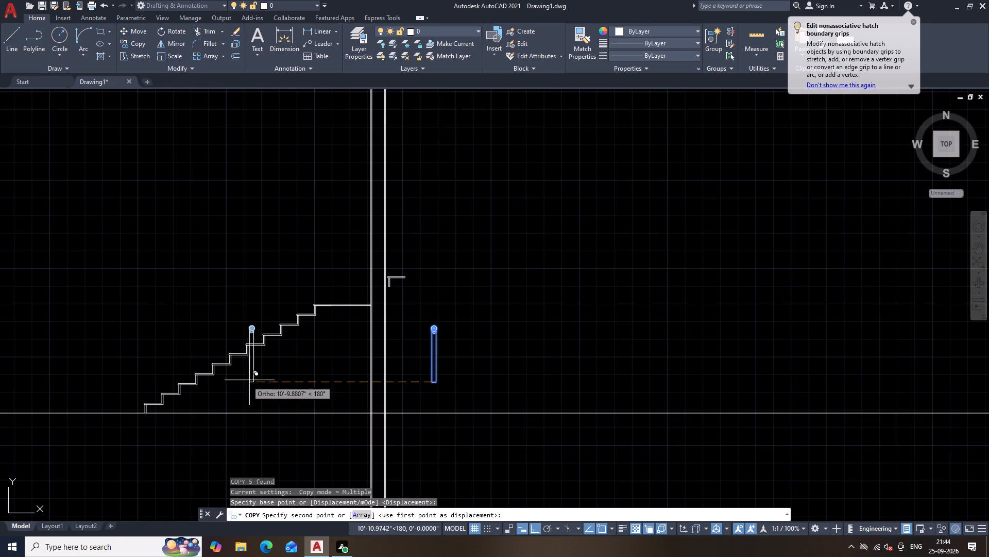
key(F8)
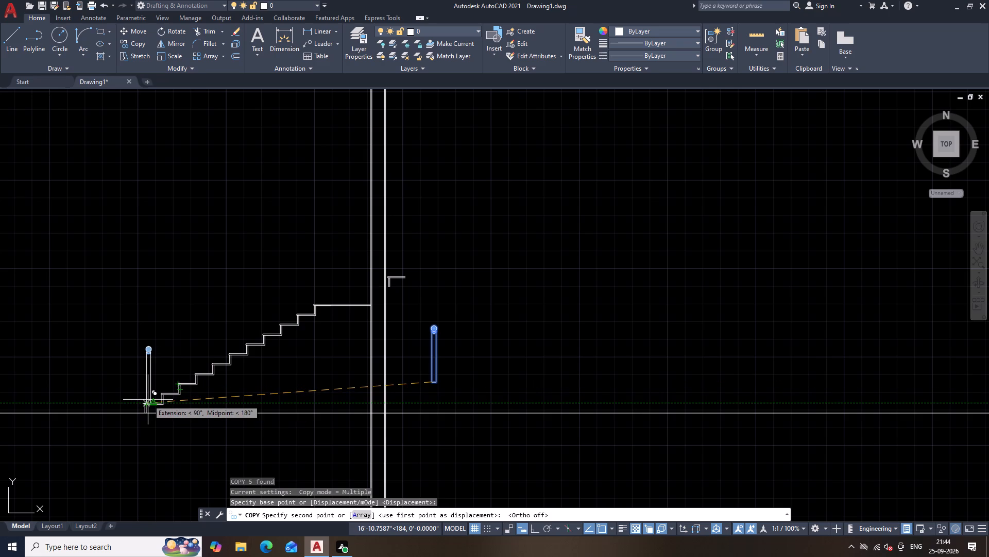
scroll(149, 400, up, 4)
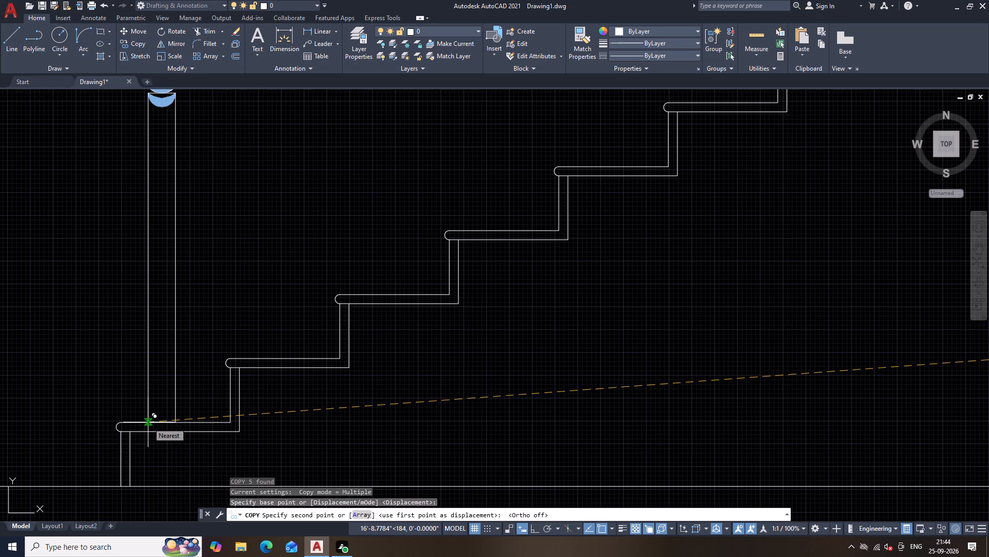
click(148, 422)
key(Escape)
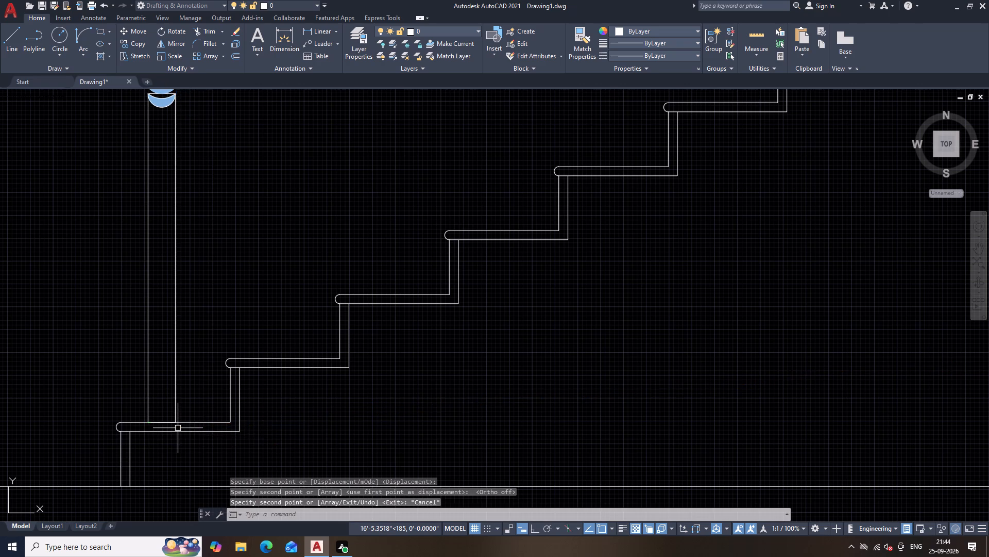
Copy the original post with its handrail top onto the landing, just behind the landing's nosing at the top of the flight.
scroll(178, 428, down, 1)
middle_click(650, 341)
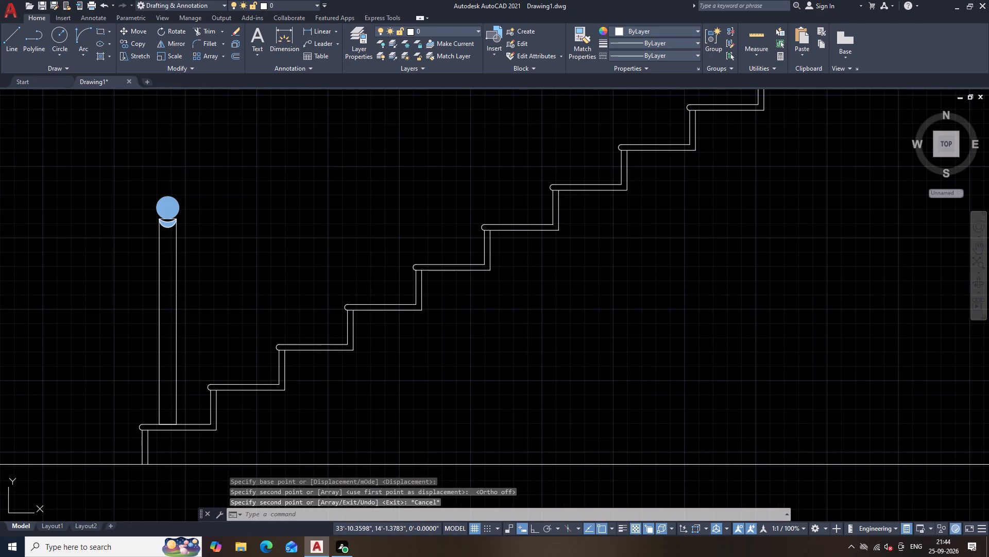
scroll(650, 341, down, 2)
middle_drag(650, 341, 435, 363)
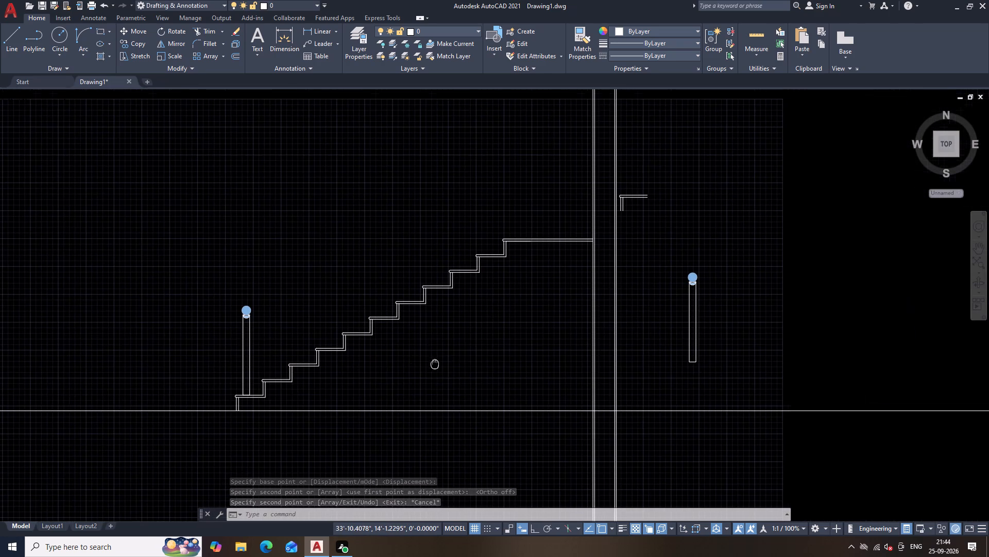
click(669, 250)
click(715, 400)
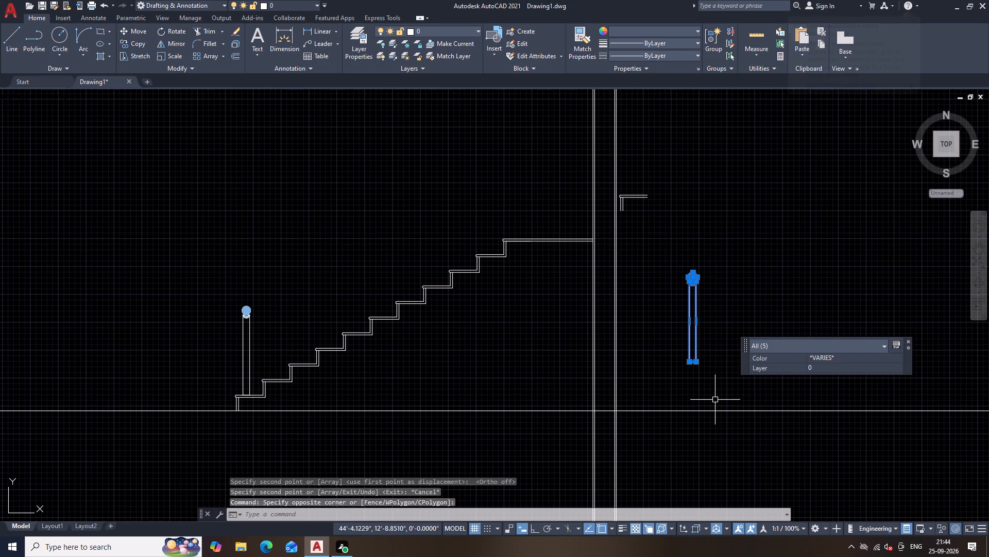
text(CO)
key(space)
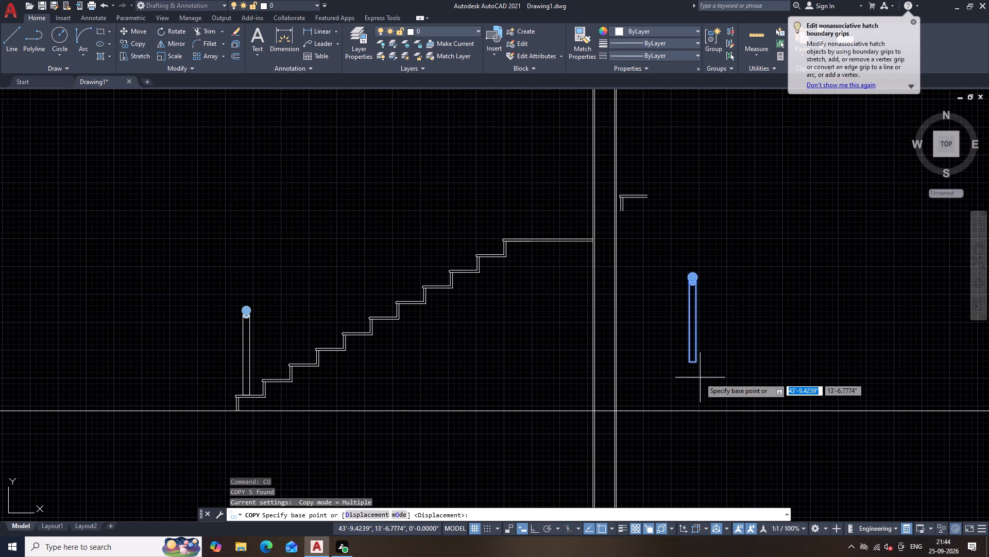
click(686, 363)
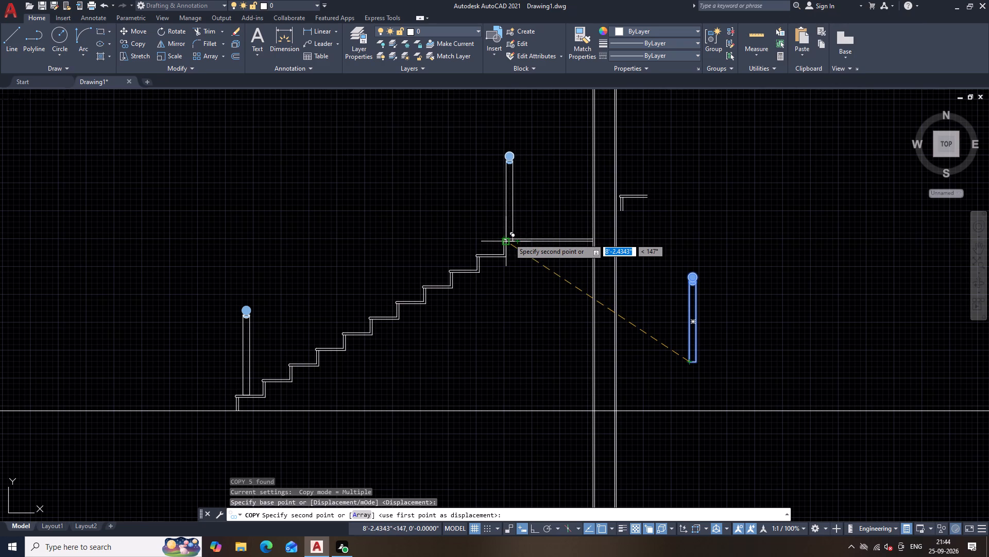
scroll(510, 238, up, 2)
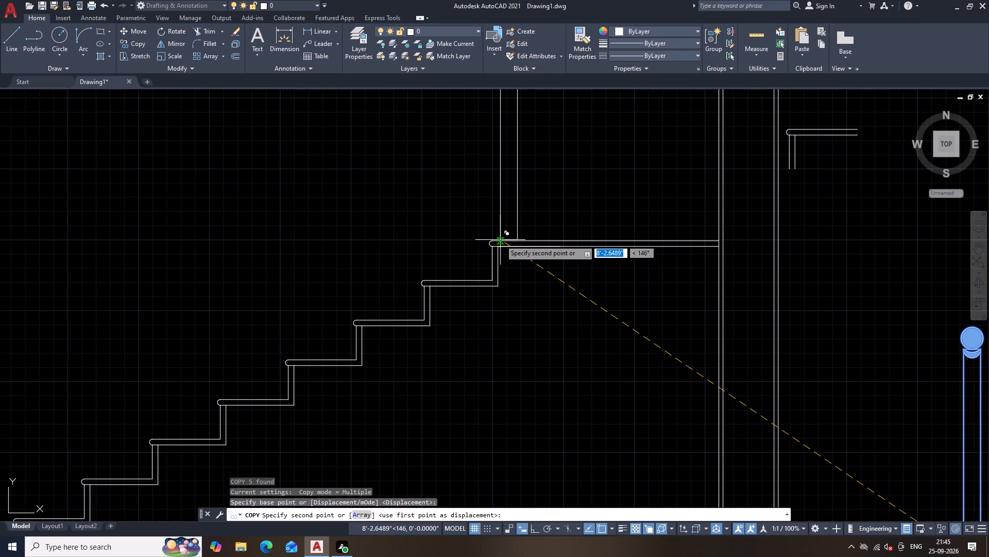
click(501, 240)
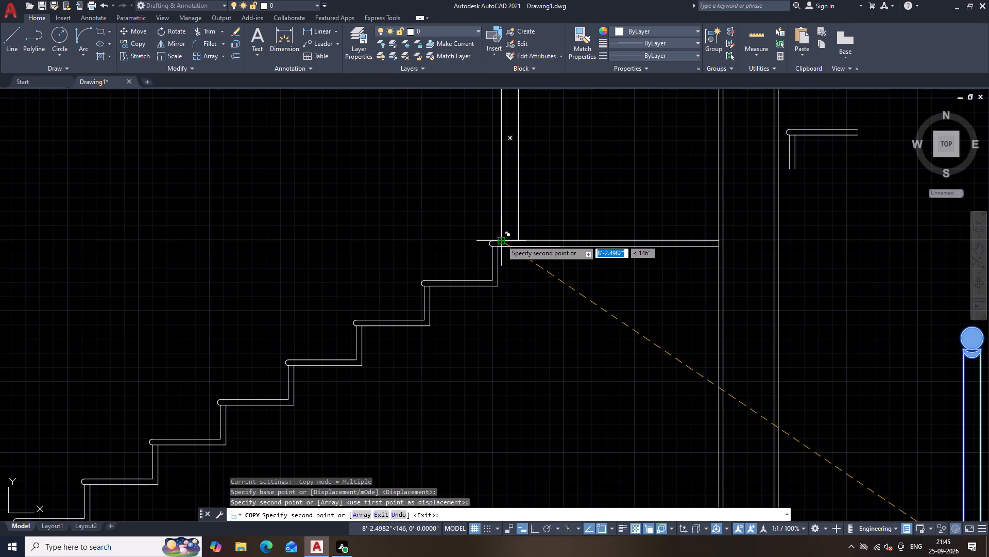
key(Escape)
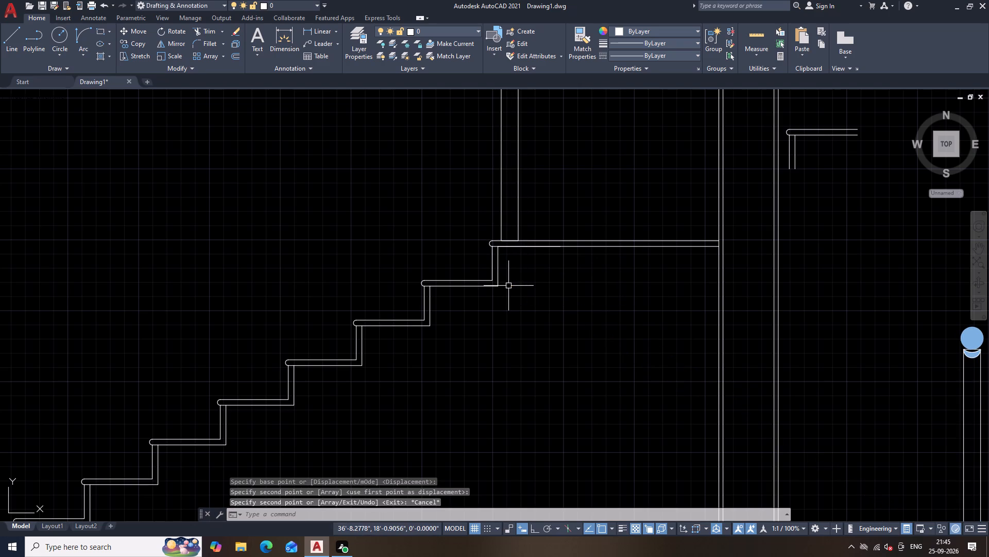
Draw a 1" by 3' baluster rectangle in the empty space beside the original post.
scroll(508, 286, down, 2)
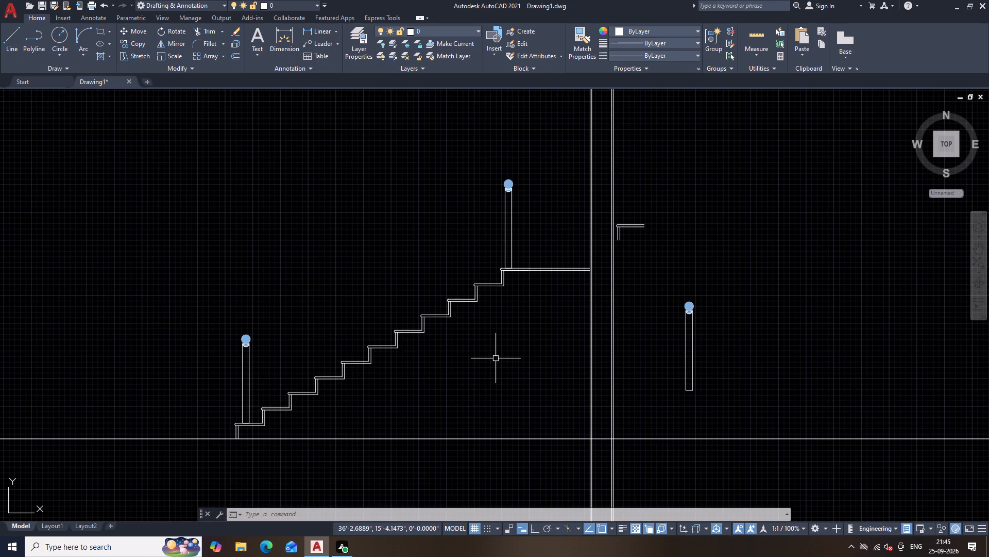
text(REC)
key(space)
click(745, 313)
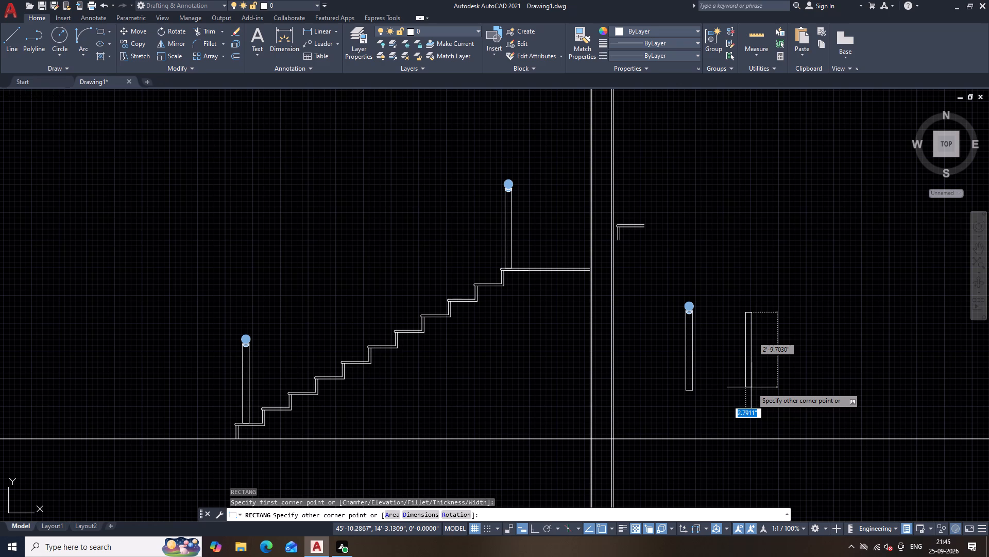
key(1)
key(shift+quotedbl)
key(Tab)
text(3')
key(Return)
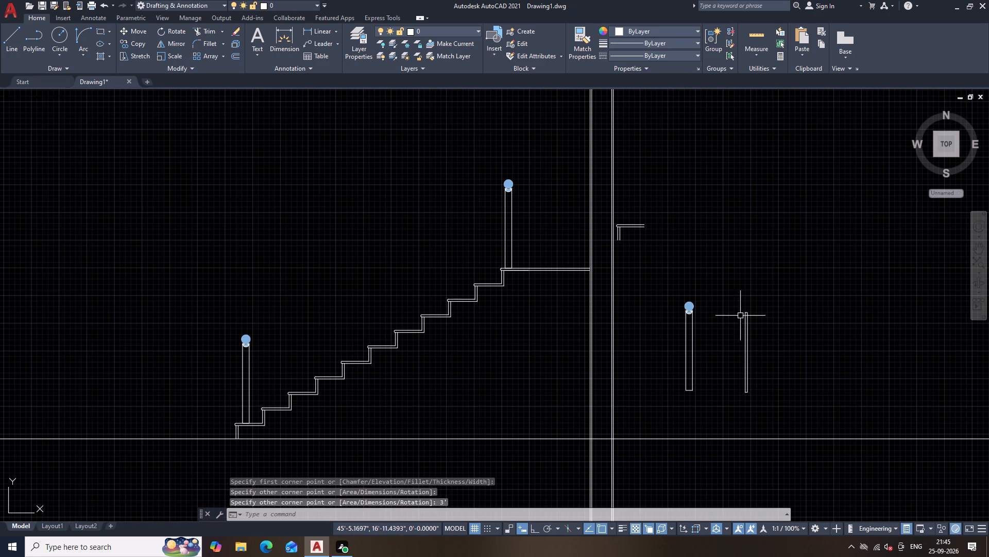
Copy the 1" baluster from its bottom corner to the middle of each tread from the second to the tenth.
click(737, 303)
click(758, 407)
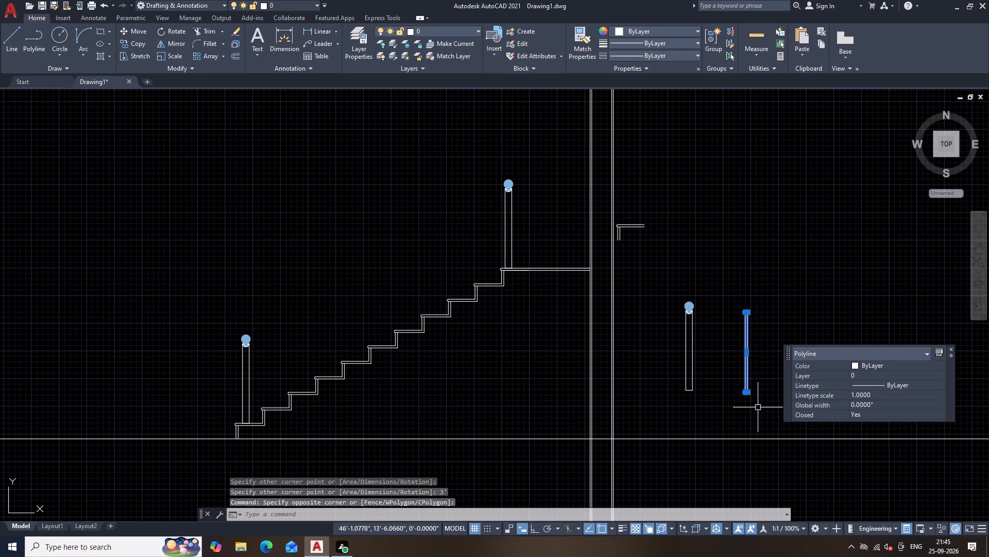
text(CO)
key(space)
scroll(758, 407, up, 3)
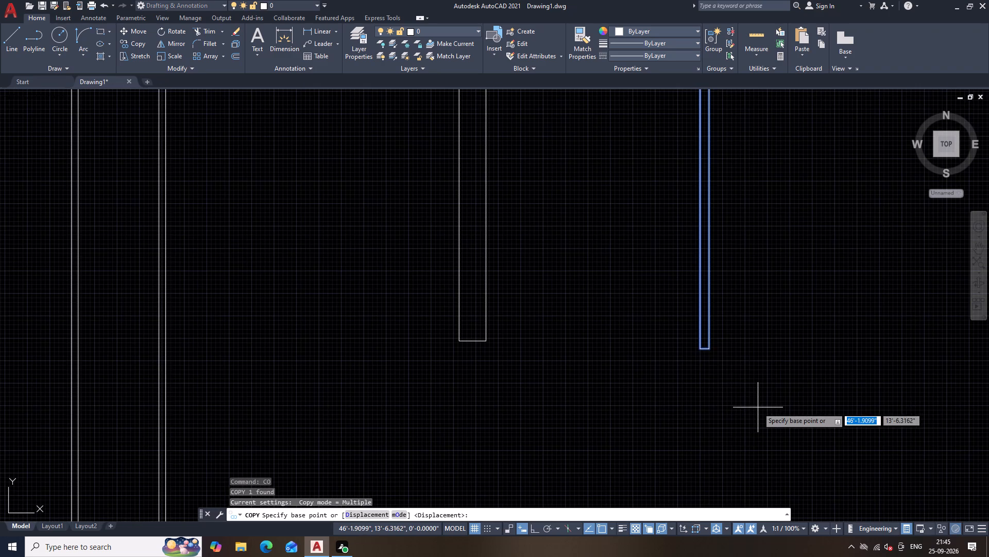
click(701, 350)
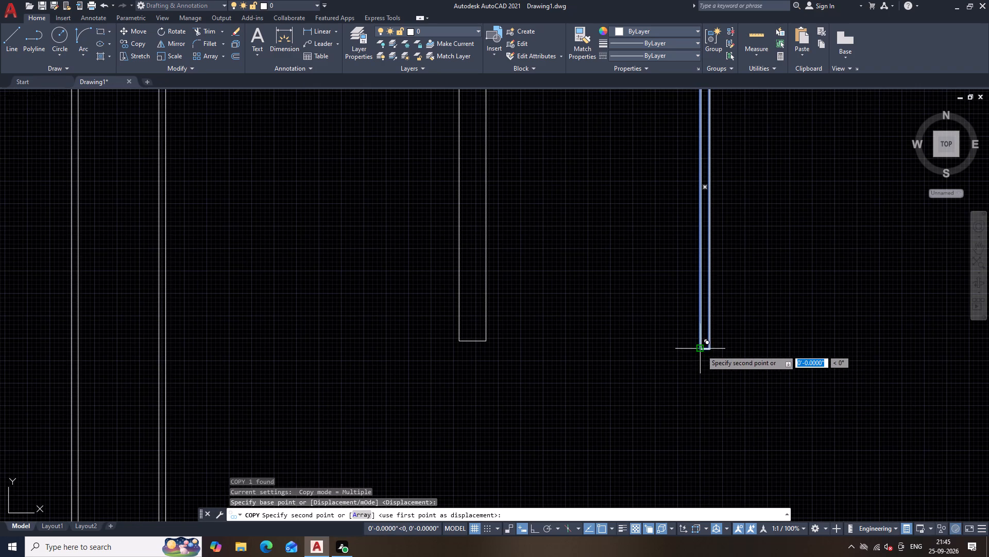
scroll(656, 345, down, 3)
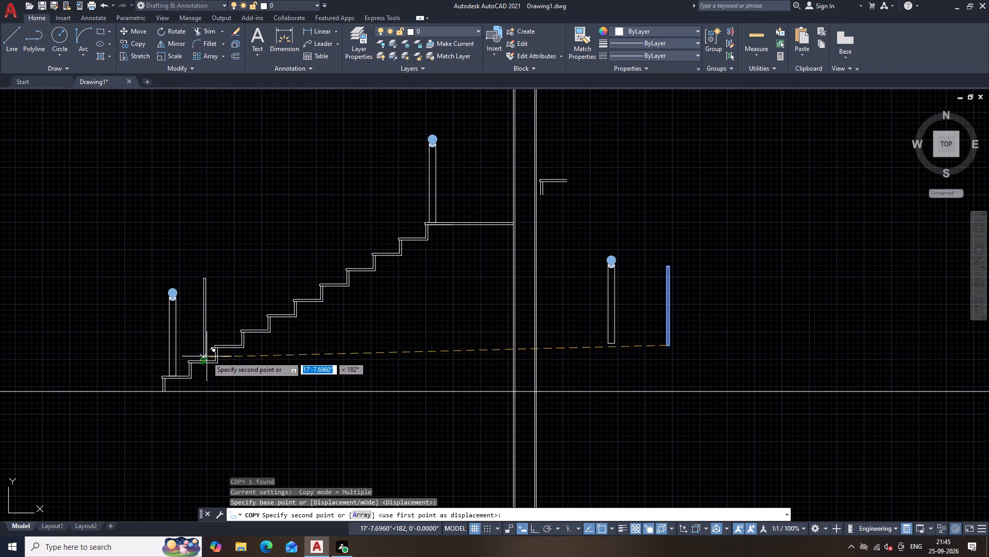
scroll(207, 356, up, 1)
click(199, 362)
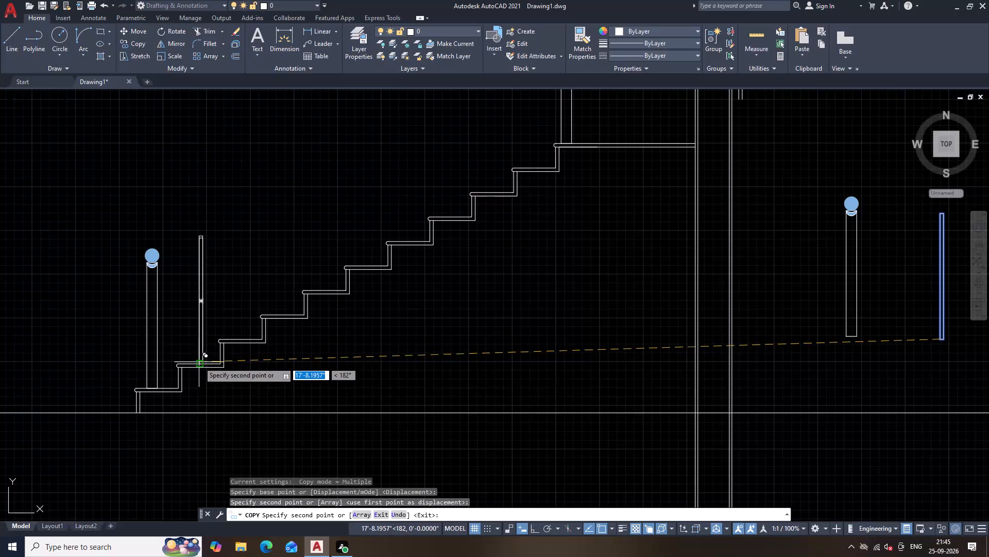
click(243, 339)
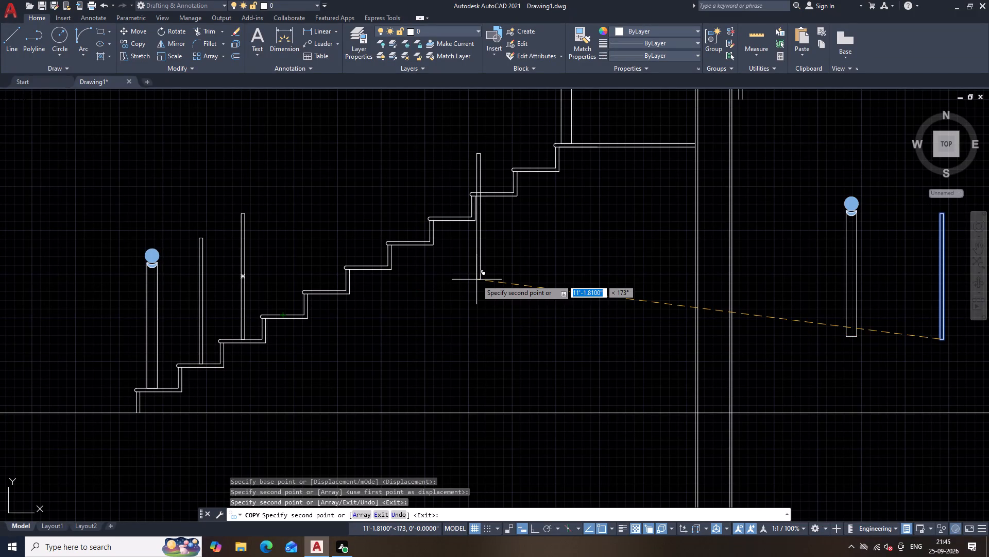
click(283, 315)
click(325, 291)
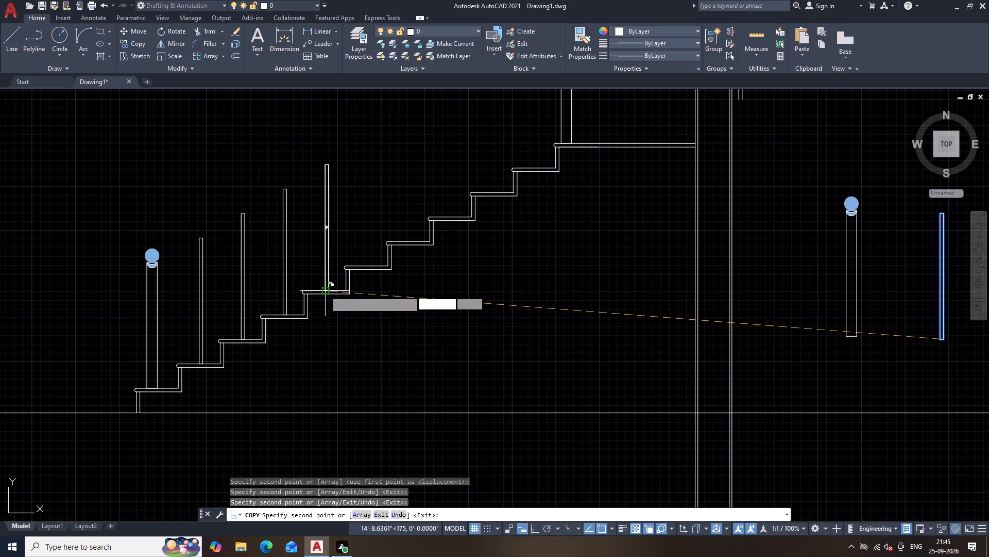
click(365, 267)
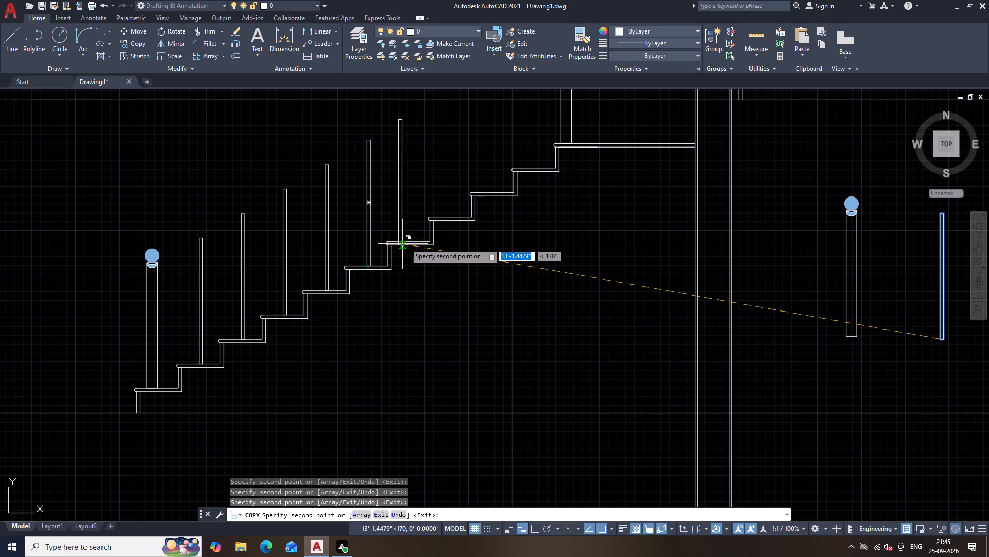
click(409, 241)
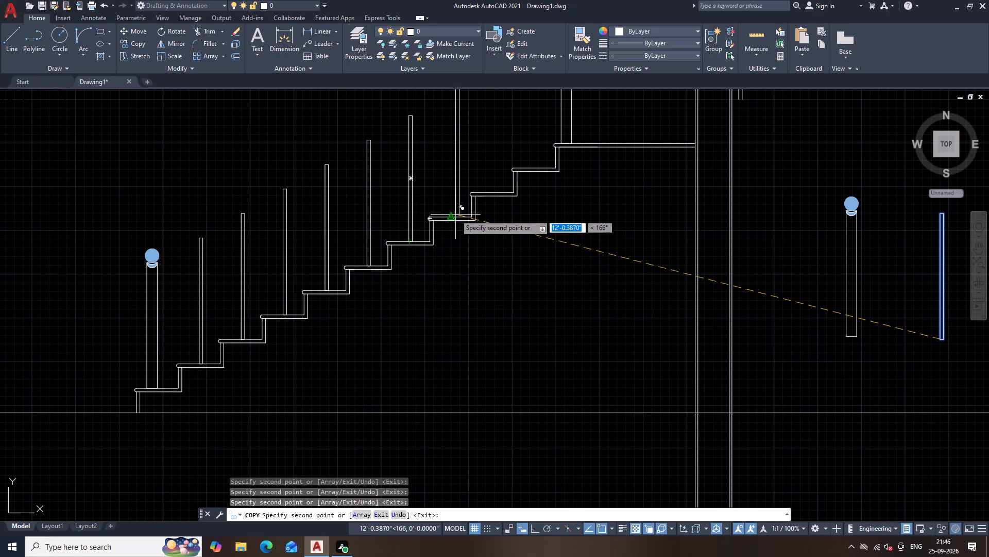
click(452, 216)
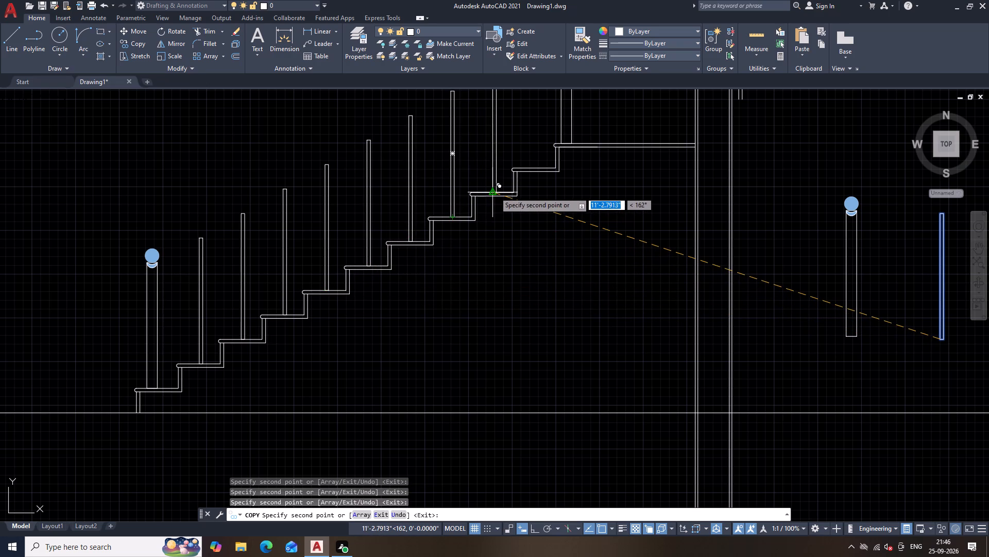
click(494, 192)
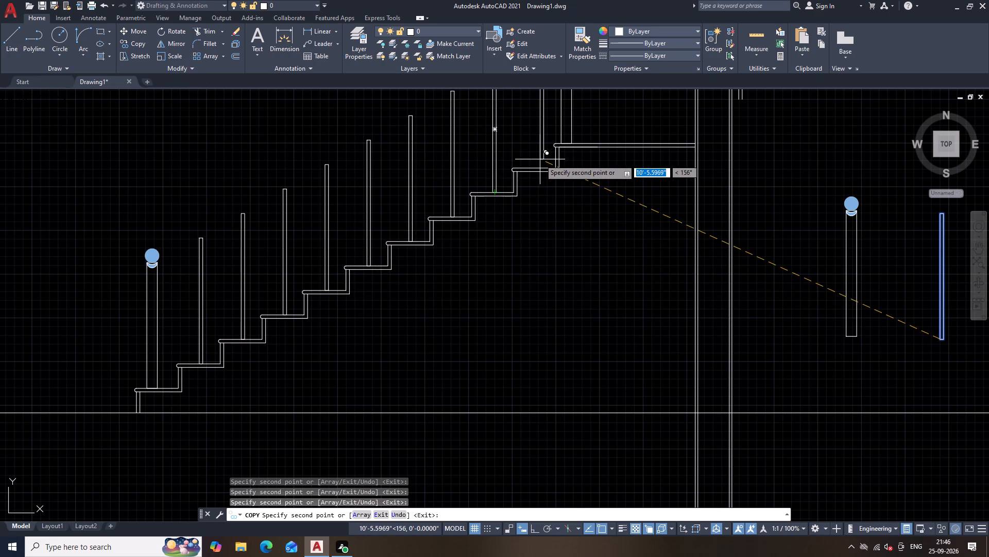
click(532, 168)
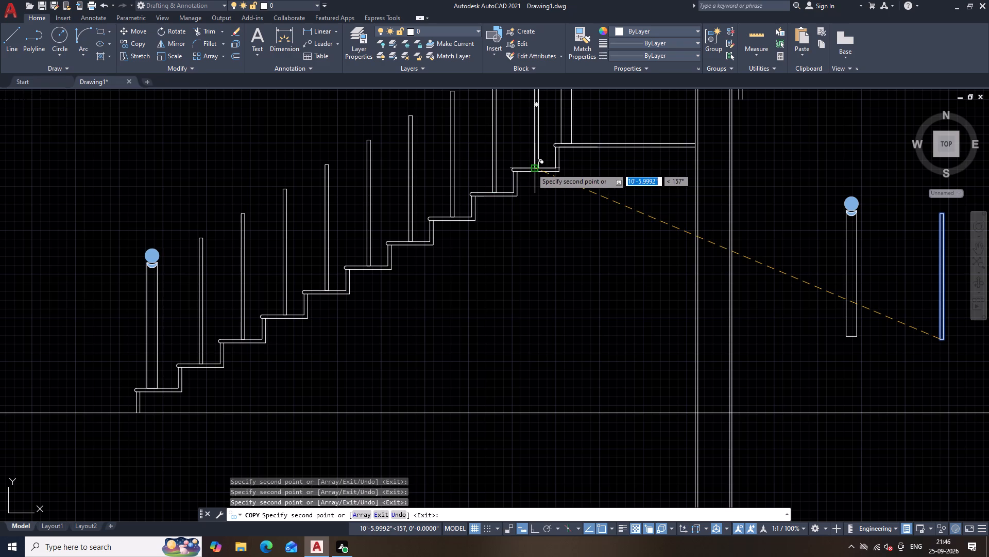
key(Escape)
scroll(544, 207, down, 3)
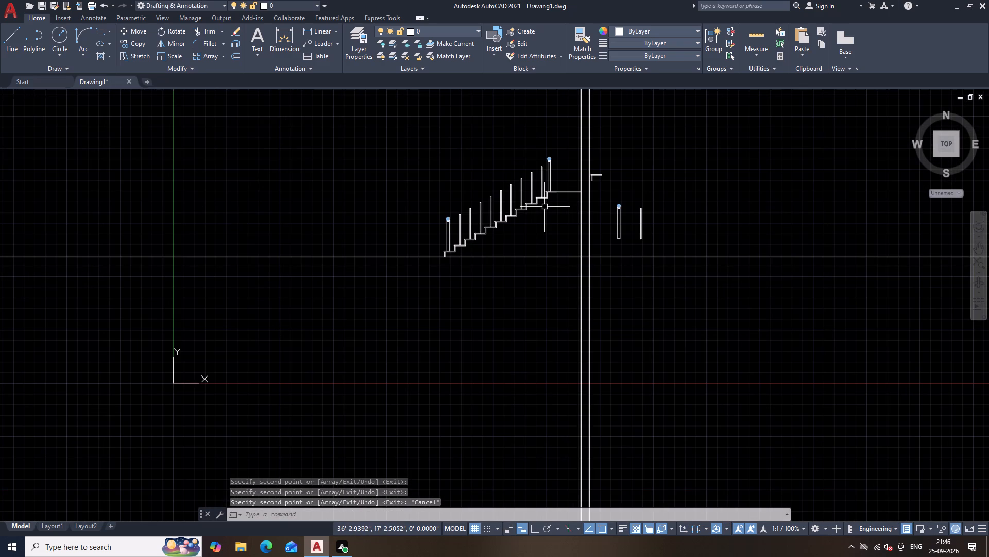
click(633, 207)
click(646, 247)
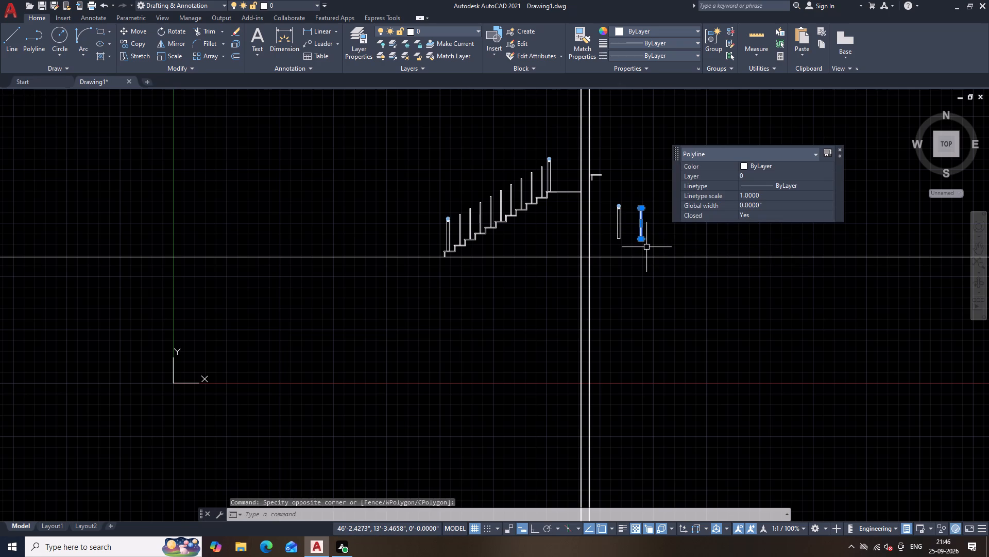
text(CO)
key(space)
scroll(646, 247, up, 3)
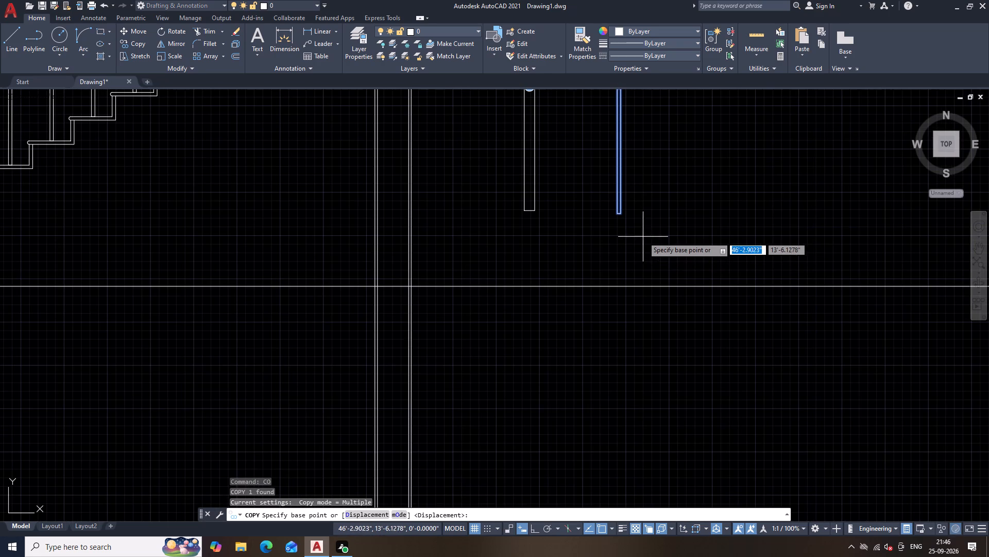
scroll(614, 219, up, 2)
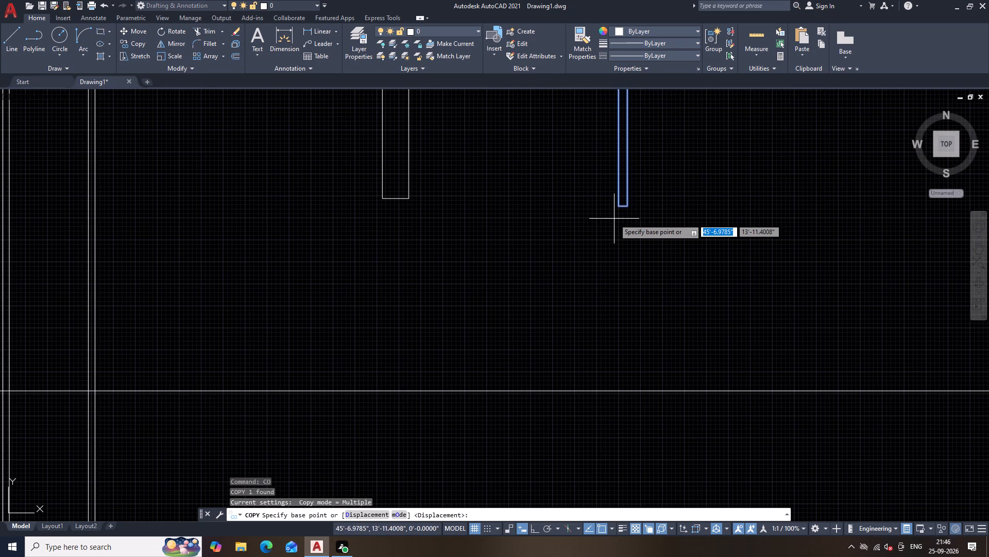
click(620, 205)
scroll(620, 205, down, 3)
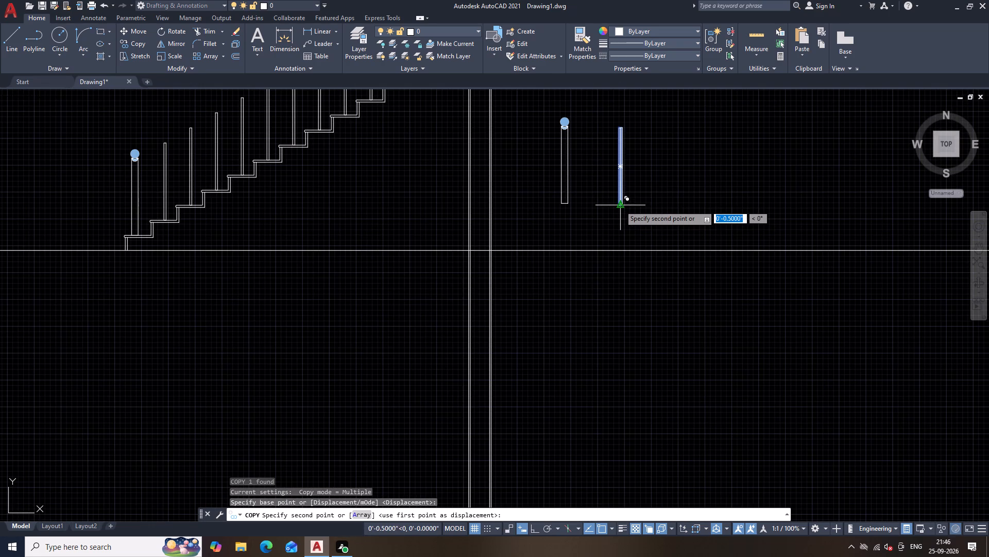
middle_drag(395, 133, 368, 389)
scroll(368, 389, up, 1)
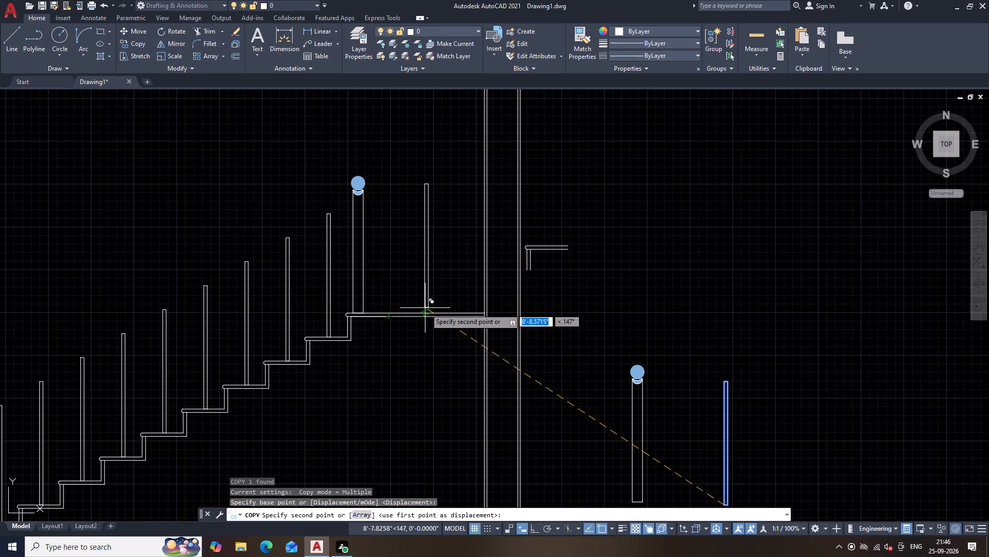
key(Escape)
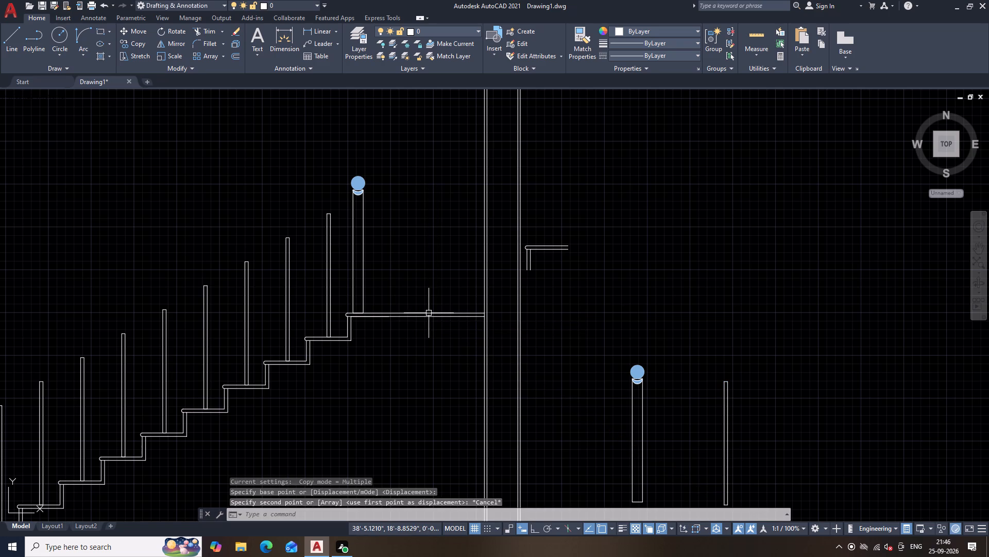
Measure the horizontal gap between the landing post and the wall with a linear dimension.
click(314, 28)
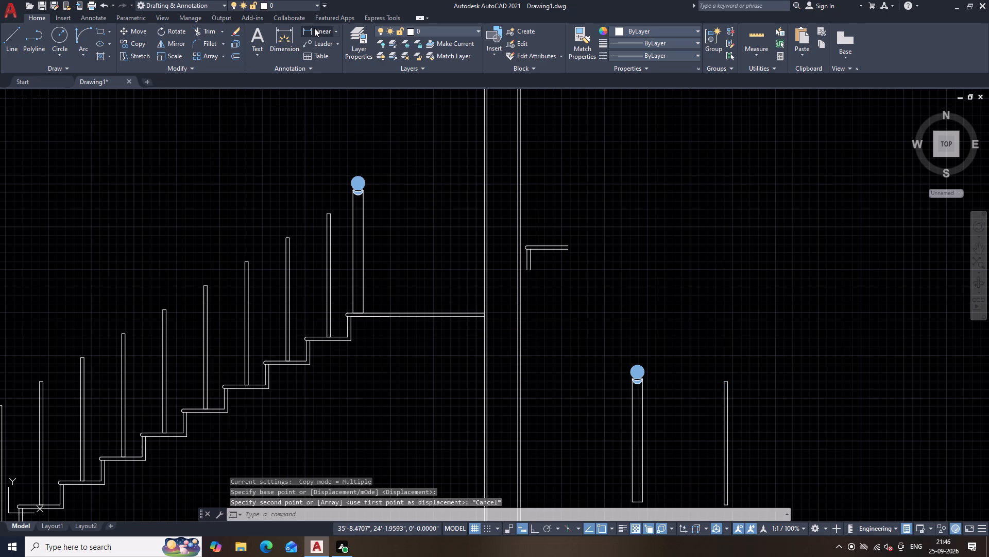
click(363, 211)
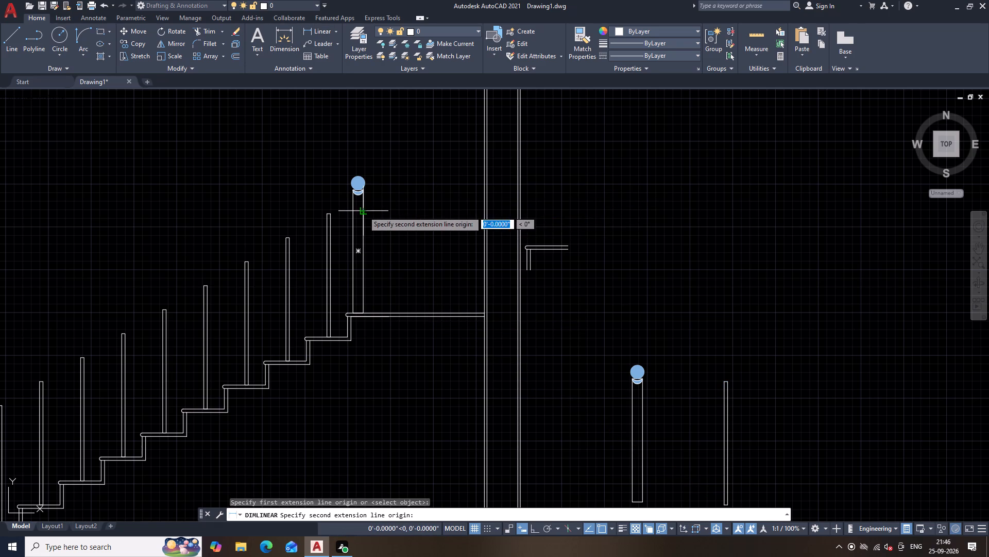
click(483, 212)
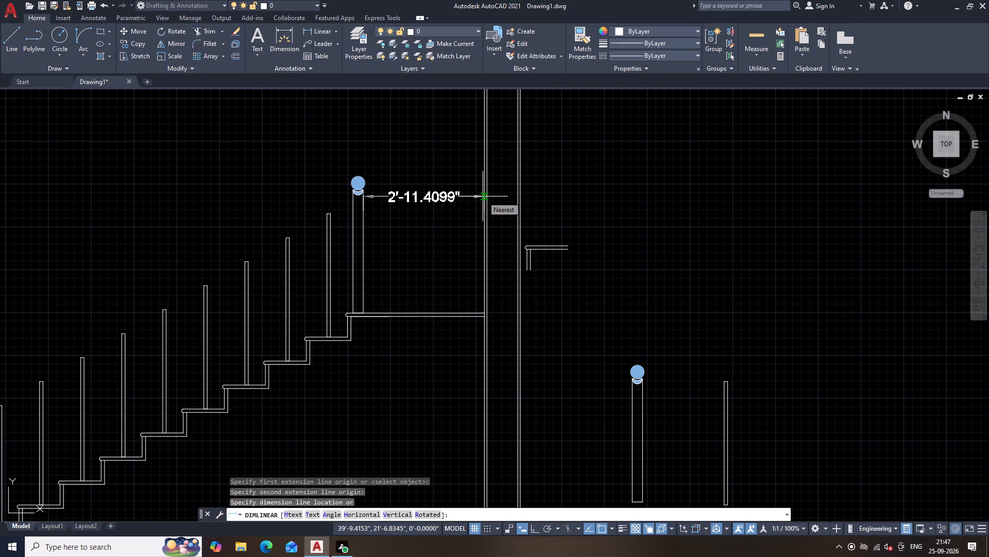
key(Escape)
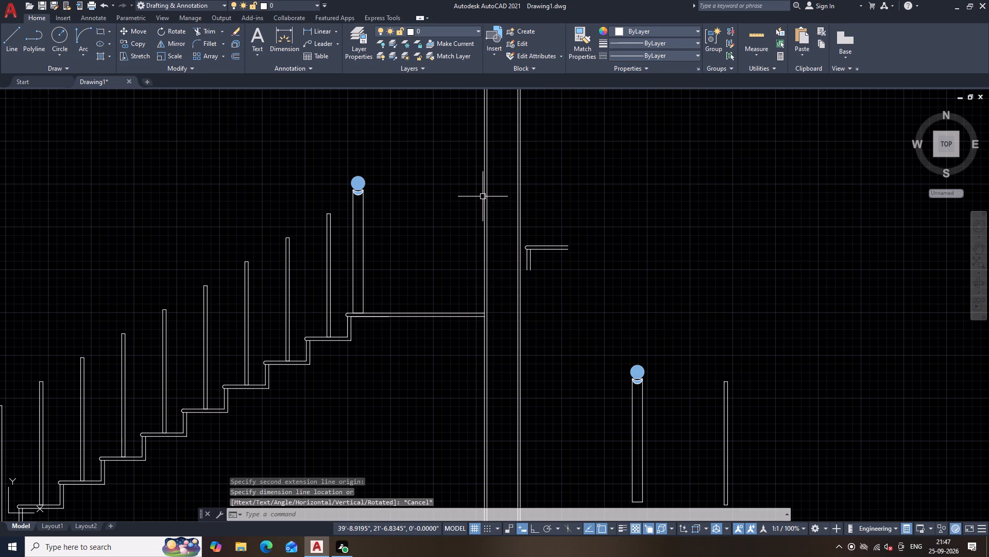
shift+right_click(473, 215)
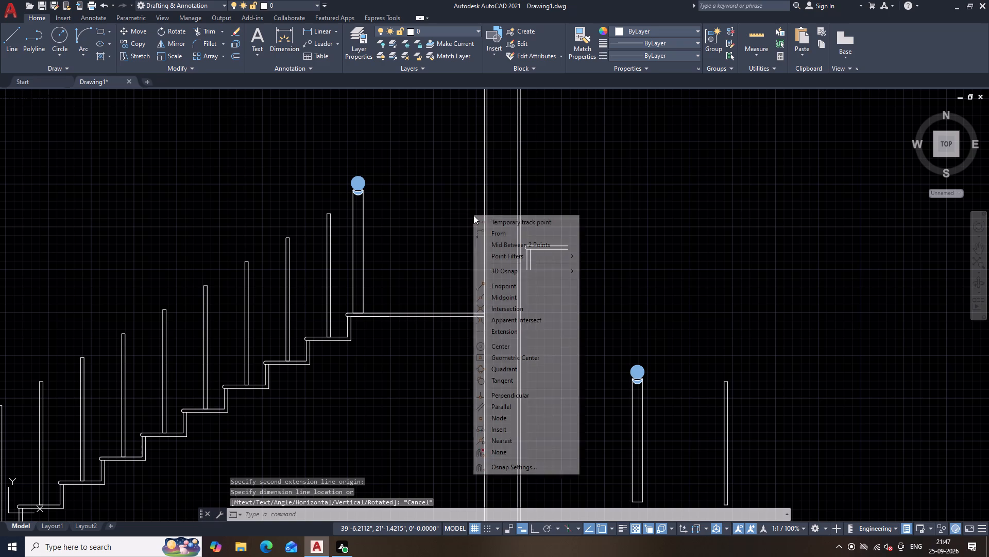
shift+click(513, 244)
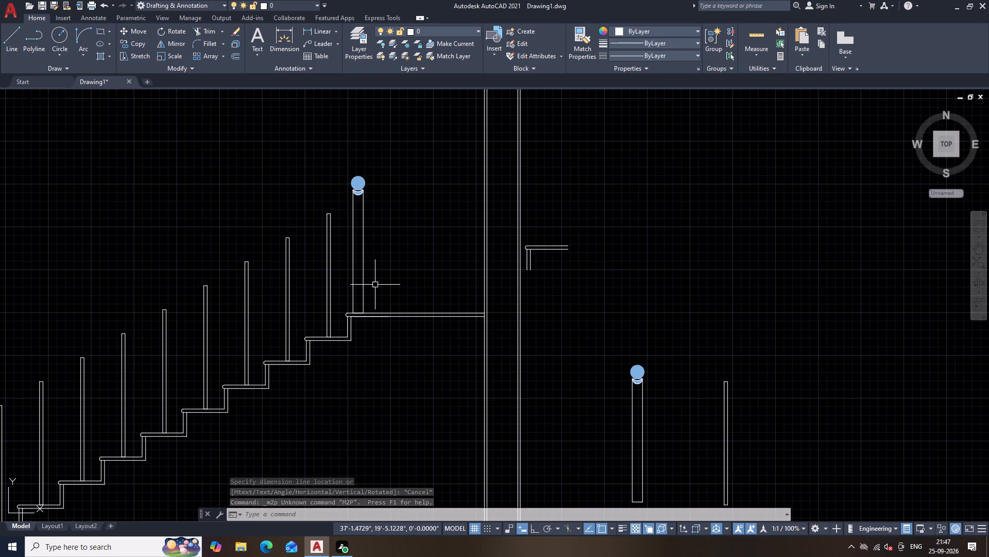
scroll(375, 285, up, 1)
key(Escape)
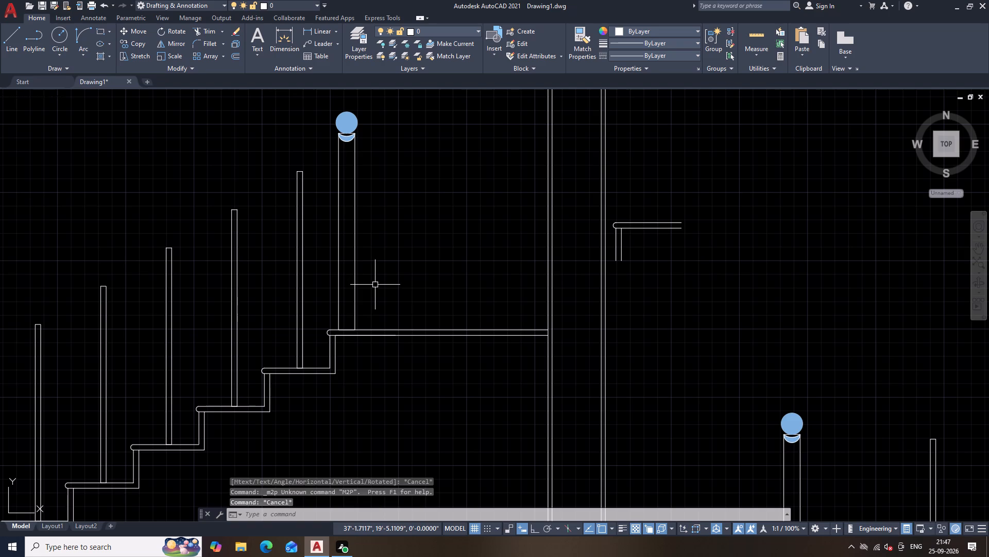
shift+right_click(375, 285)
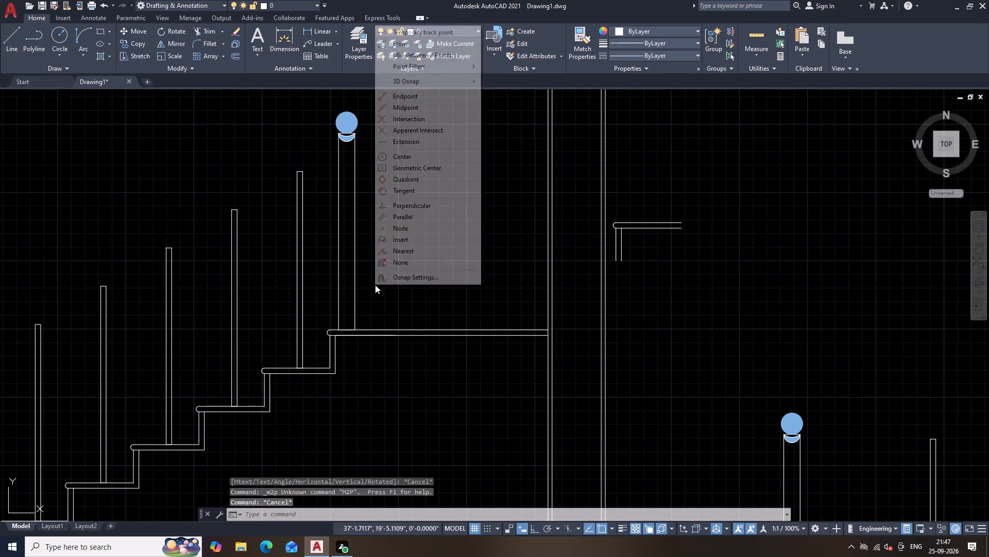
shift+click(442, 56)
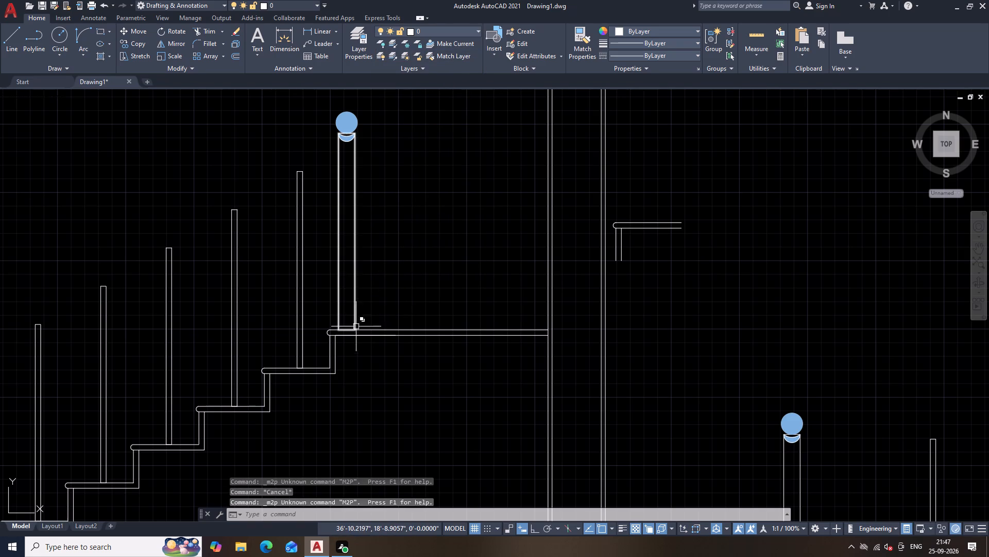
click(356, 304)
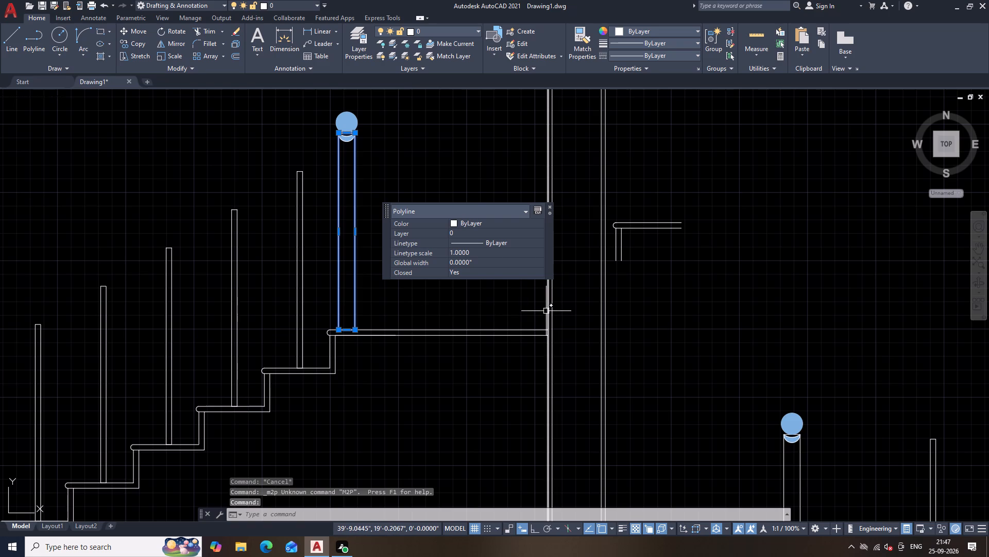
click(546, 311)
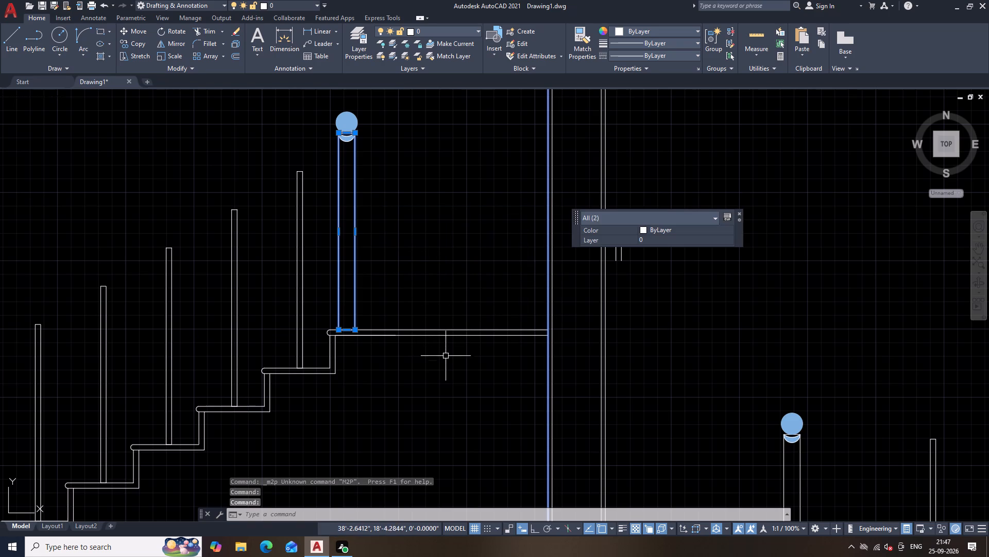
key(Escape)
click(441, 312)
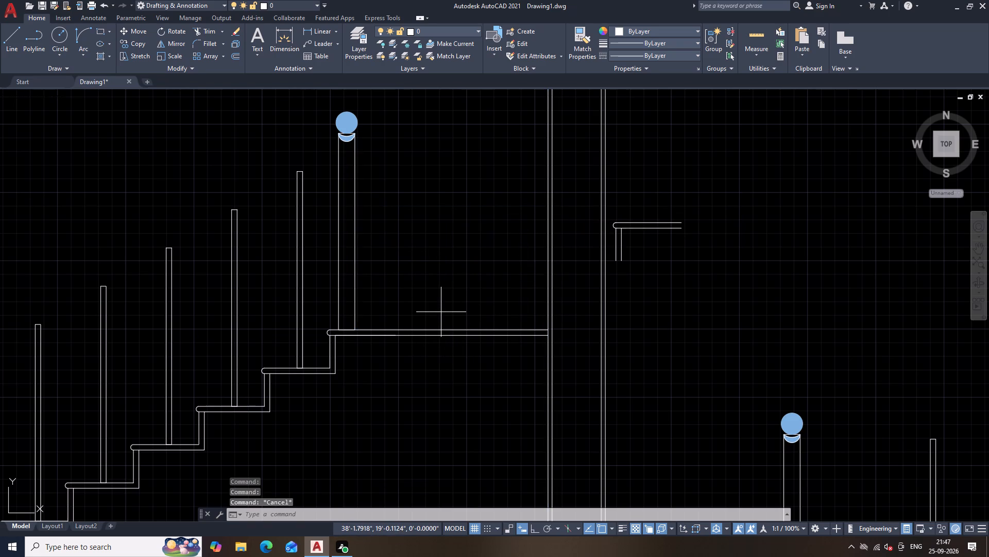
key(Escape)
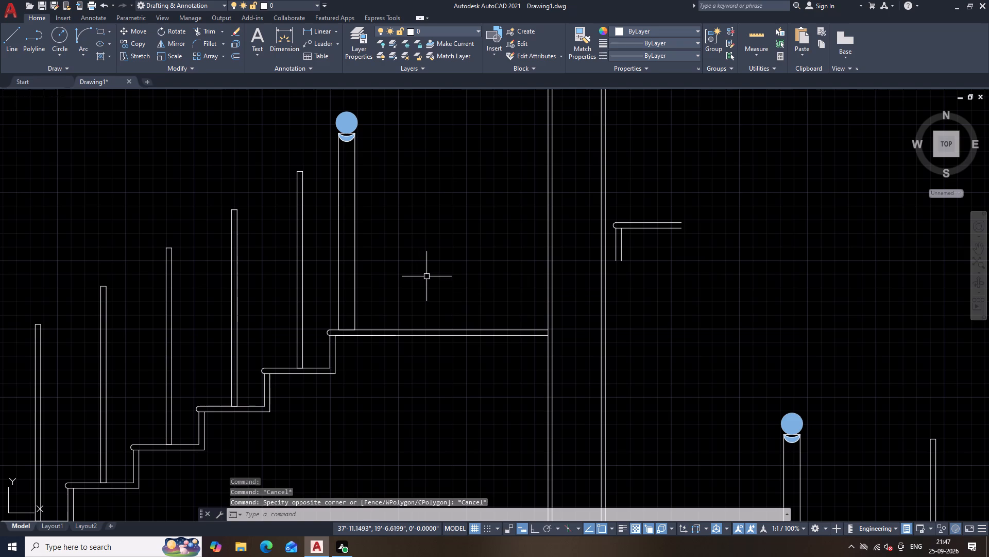
Draw a vertical line about 3'-2" high from the landing, starting midway between the post's base and the wall, with Ortho on.
text(L)
key(space)
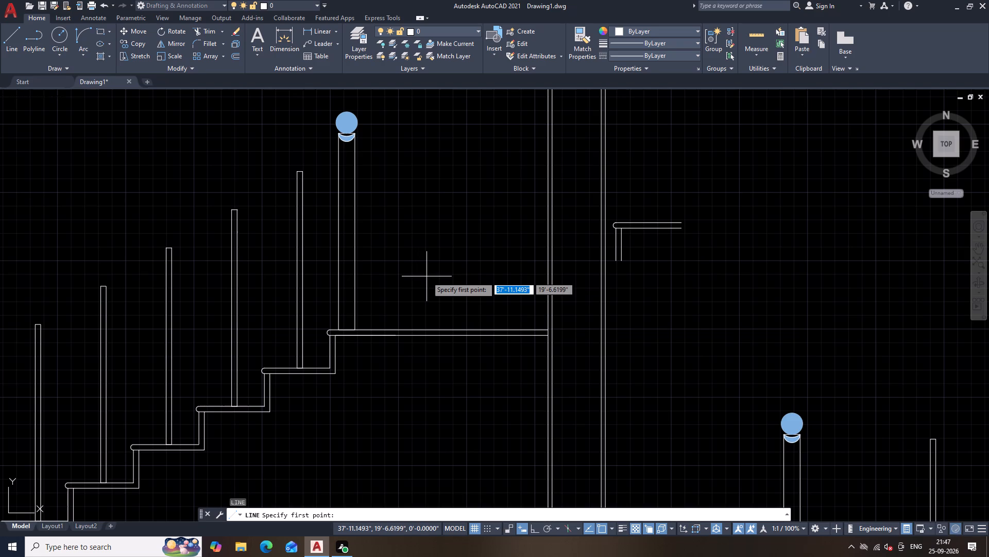
shift+right_click(440, 213)
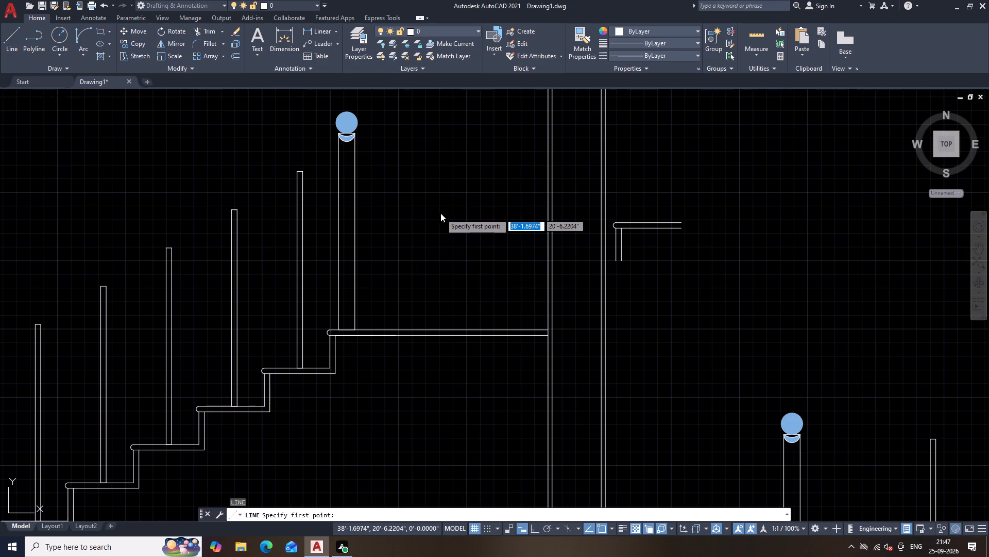
click(463, 241)
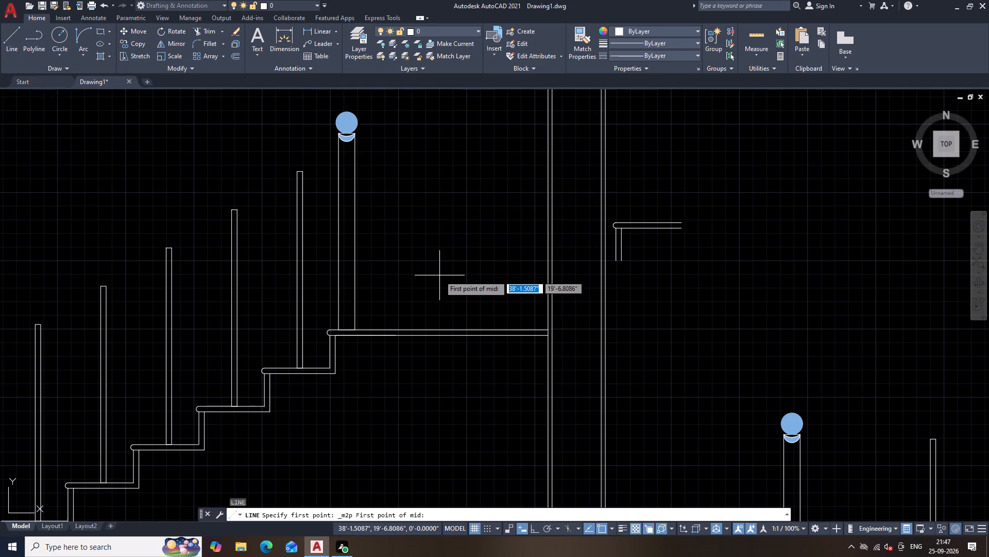
click(355, 330)
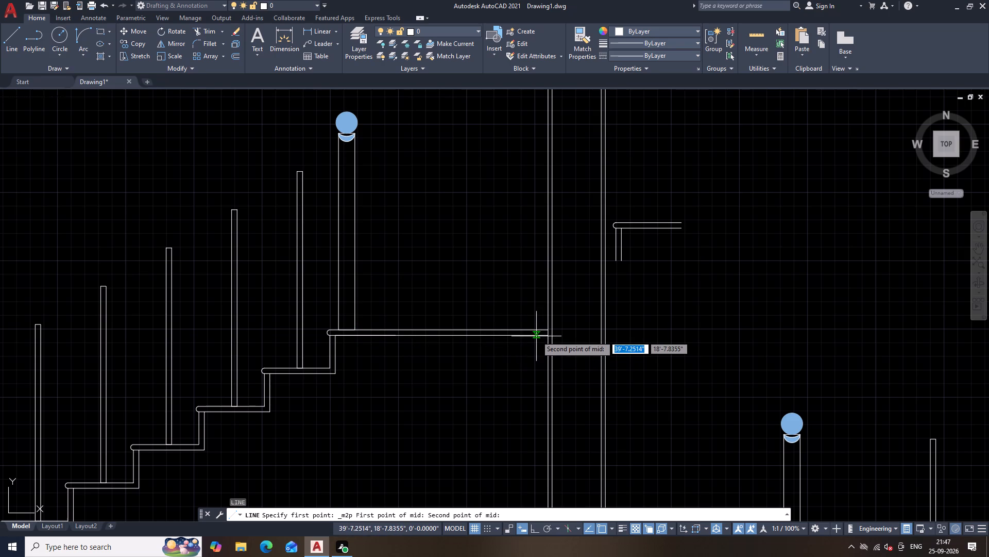
click(549, 330)
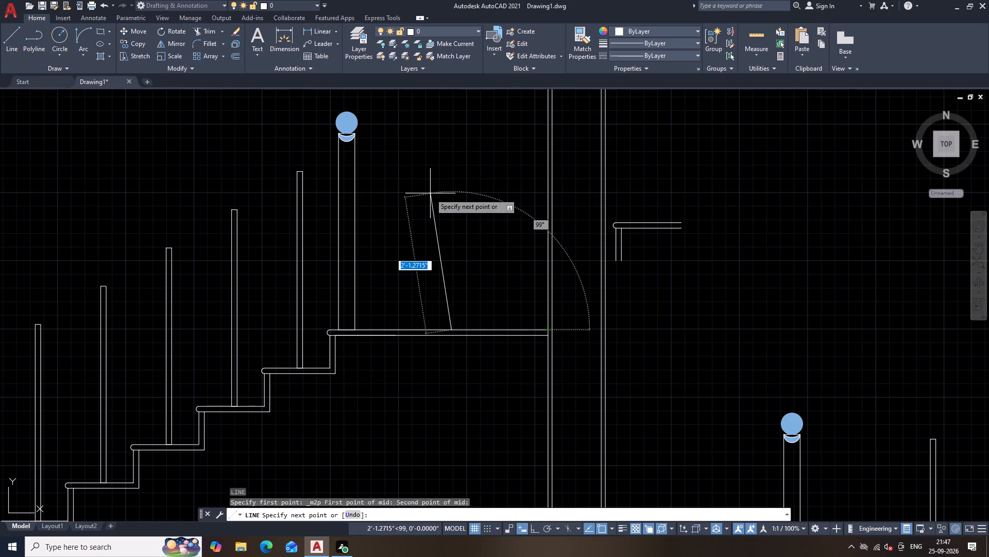
key(F8)
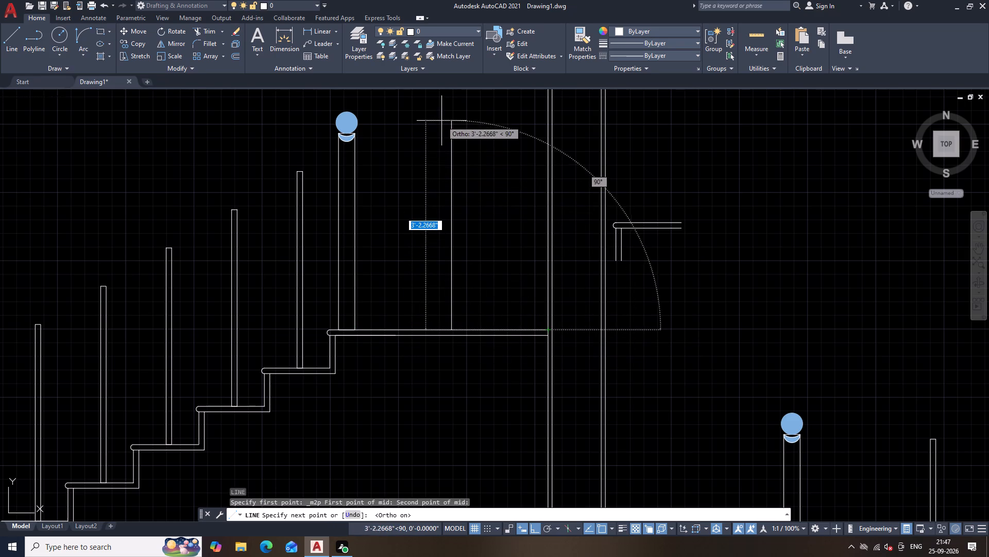
click(441, 121)
key(Escape)
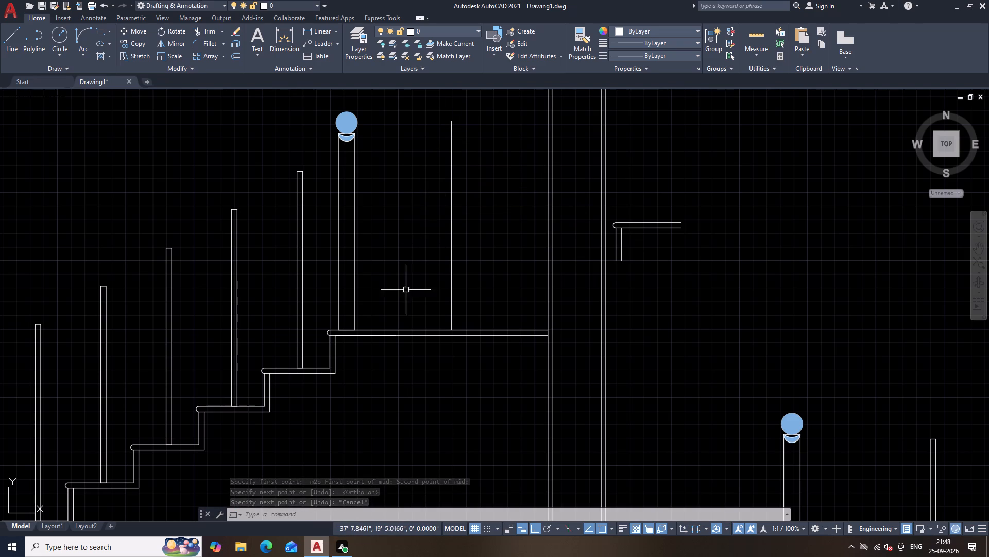
Draw a vertical line up from the landing, midway between the post's base and the central line, to about the central line's height.
text(L)
key(space)
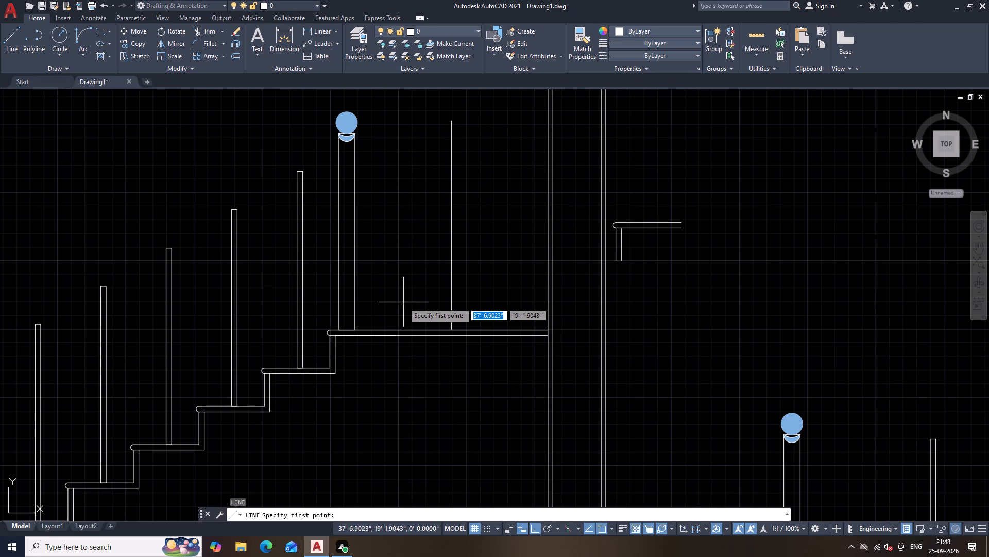
shift+right_click(404, 310)
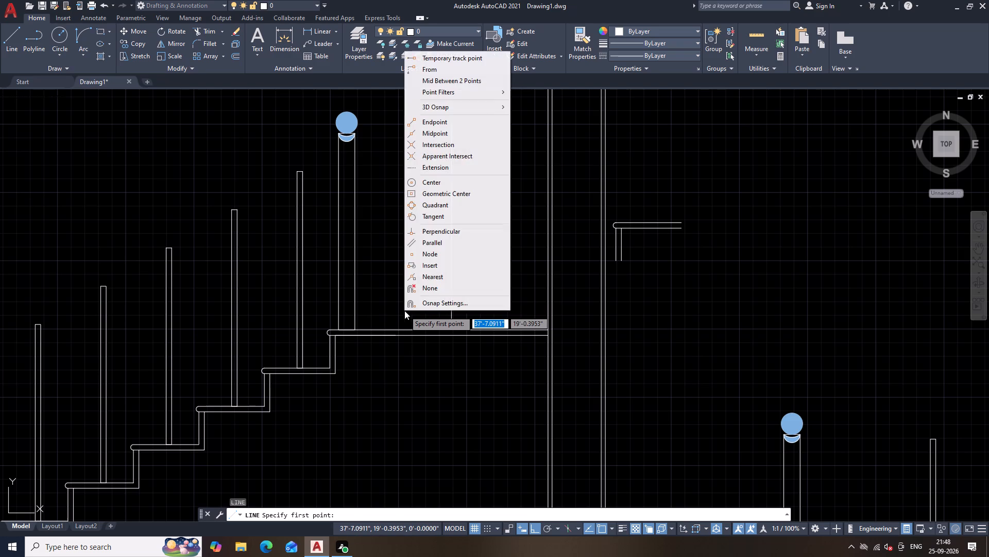
click(465, 79)
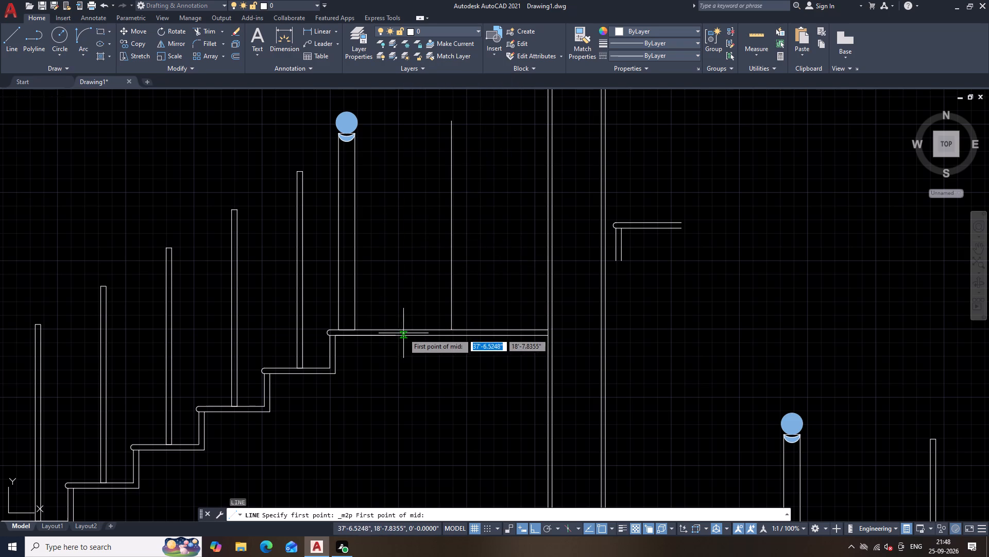
click(356, 329)
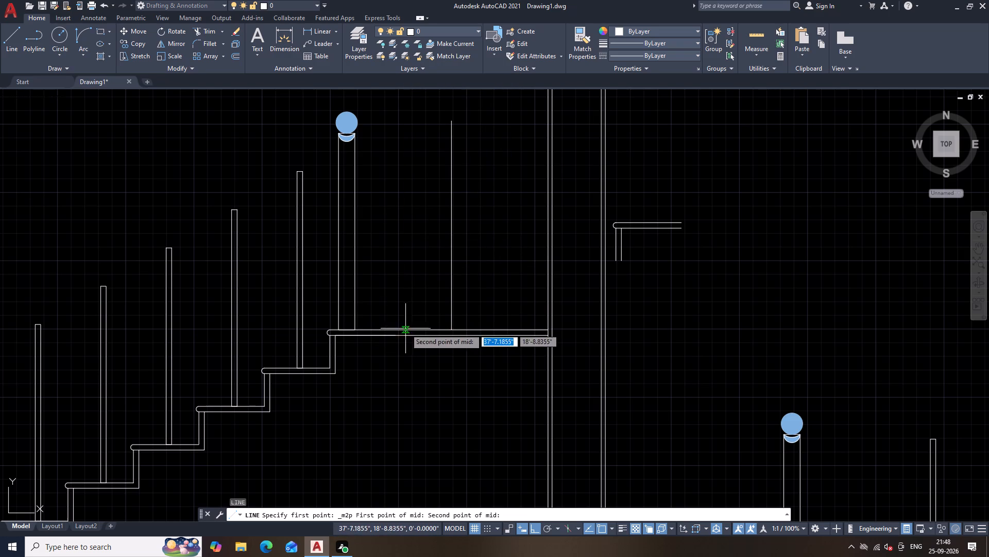
click(450, 332)
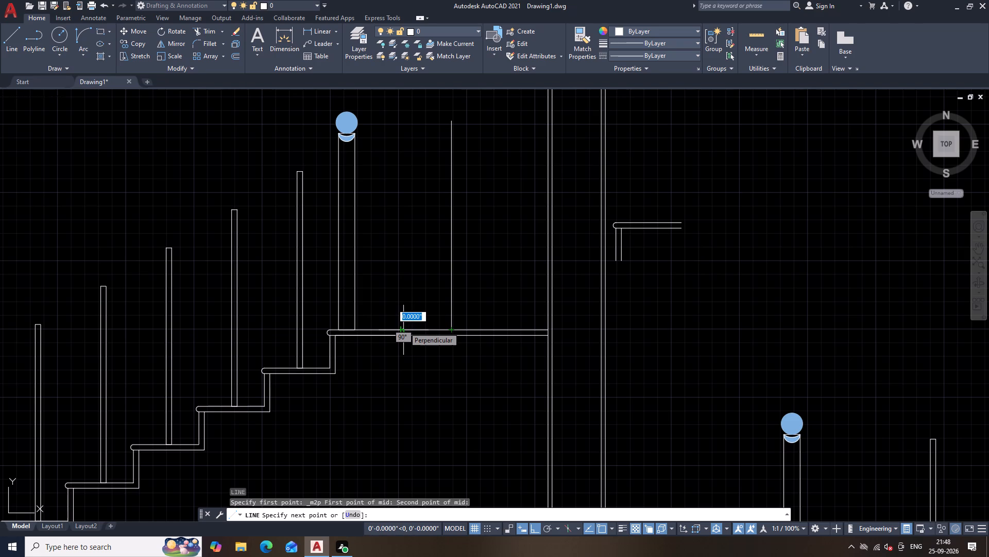
click(404, 327)
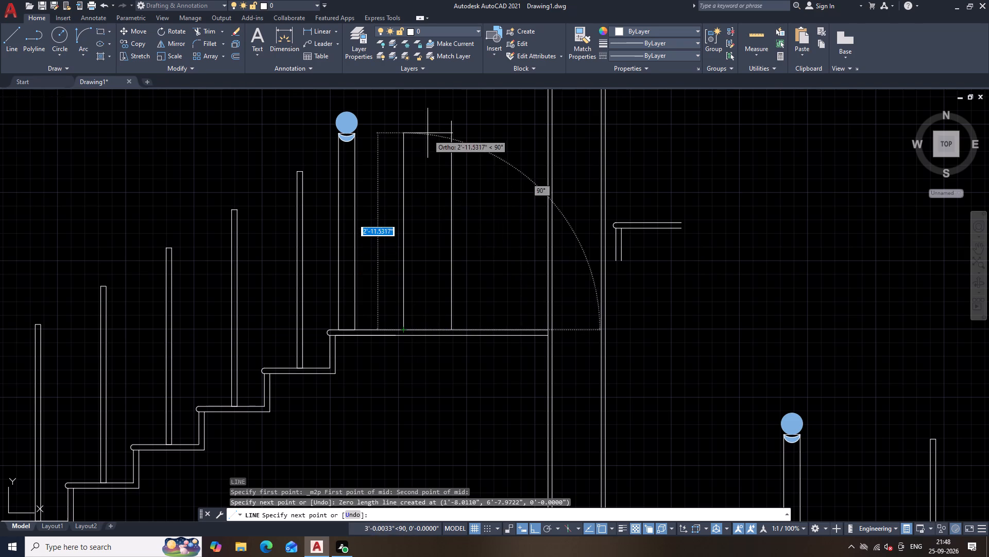
click(425, 124)
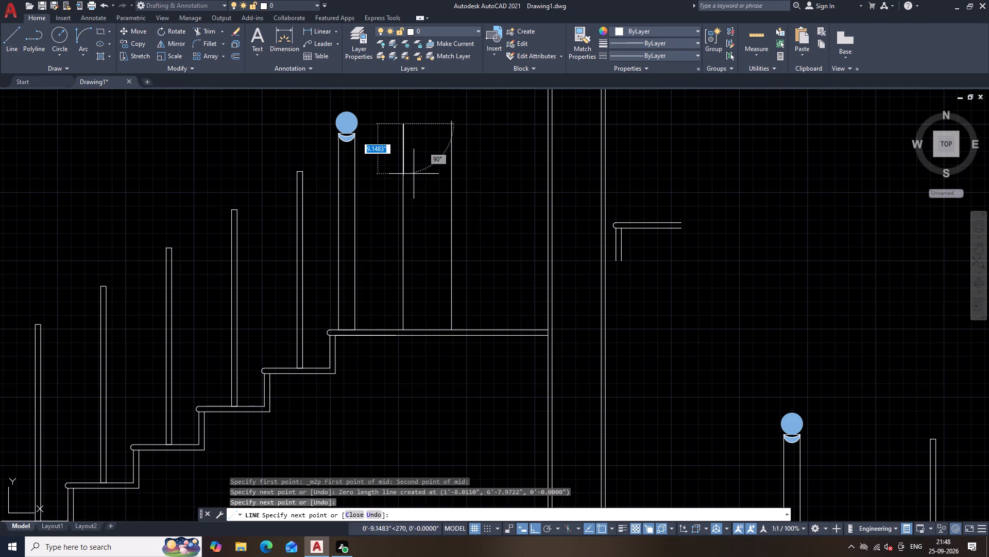
key(Escape)
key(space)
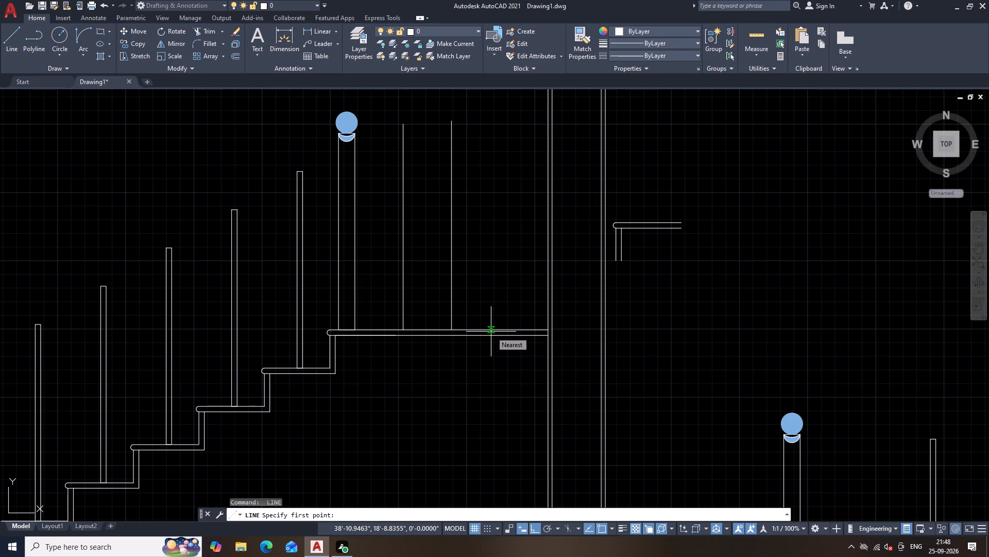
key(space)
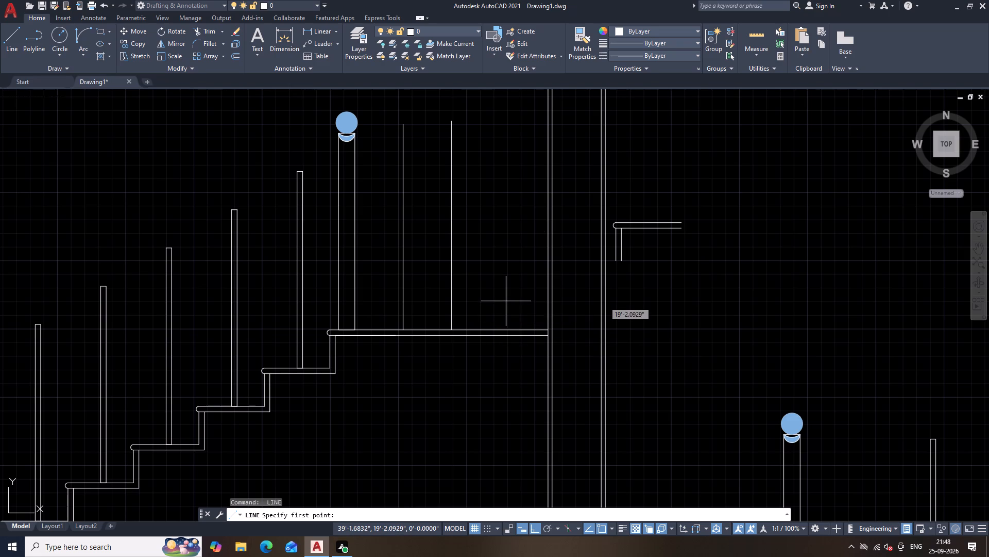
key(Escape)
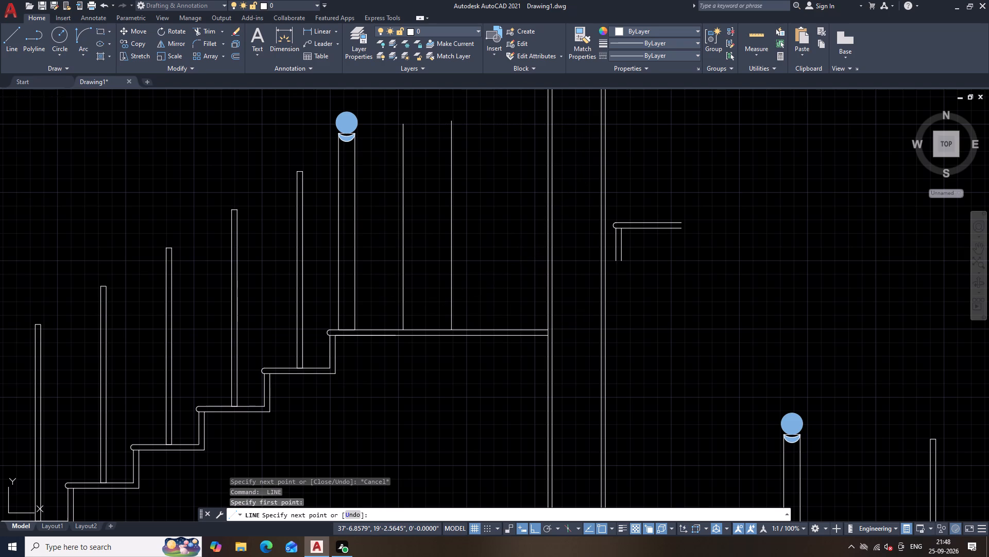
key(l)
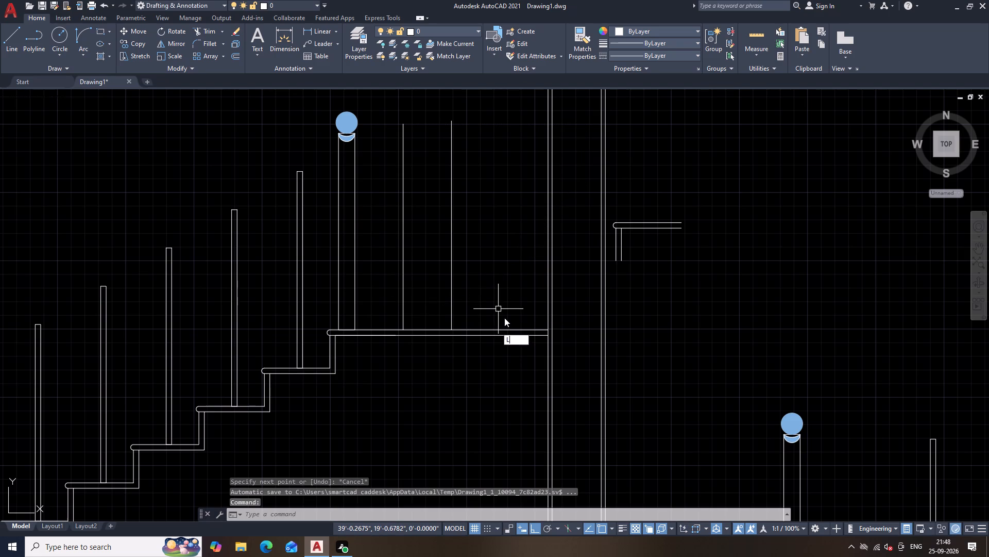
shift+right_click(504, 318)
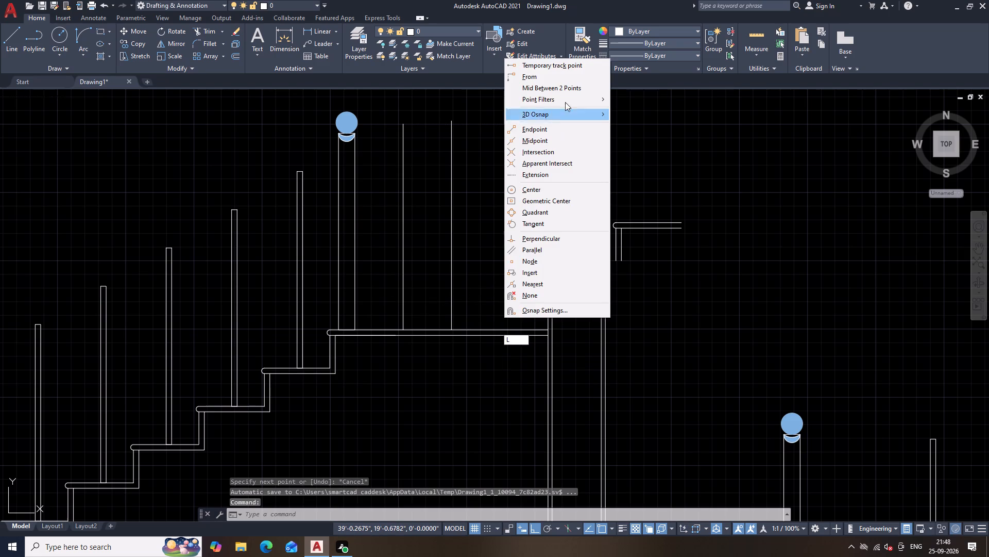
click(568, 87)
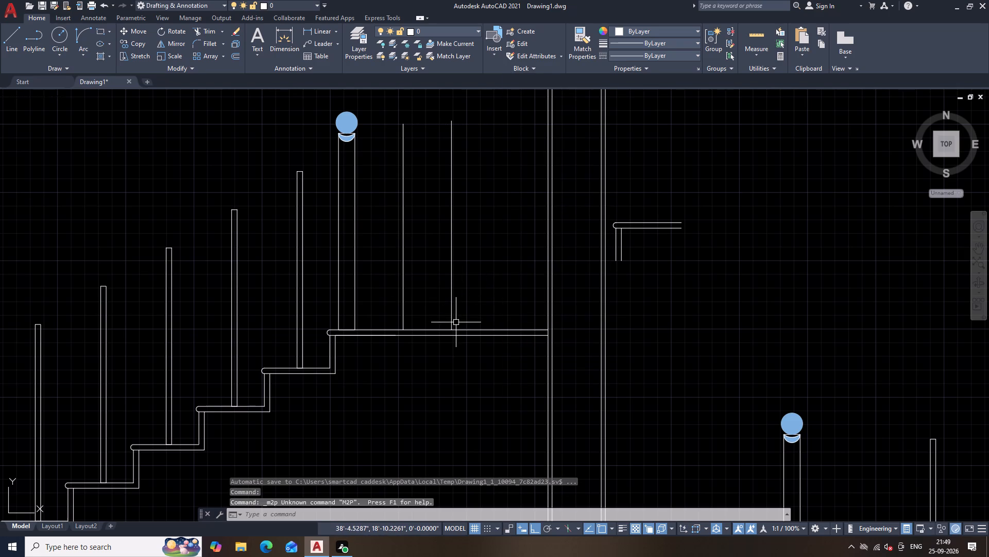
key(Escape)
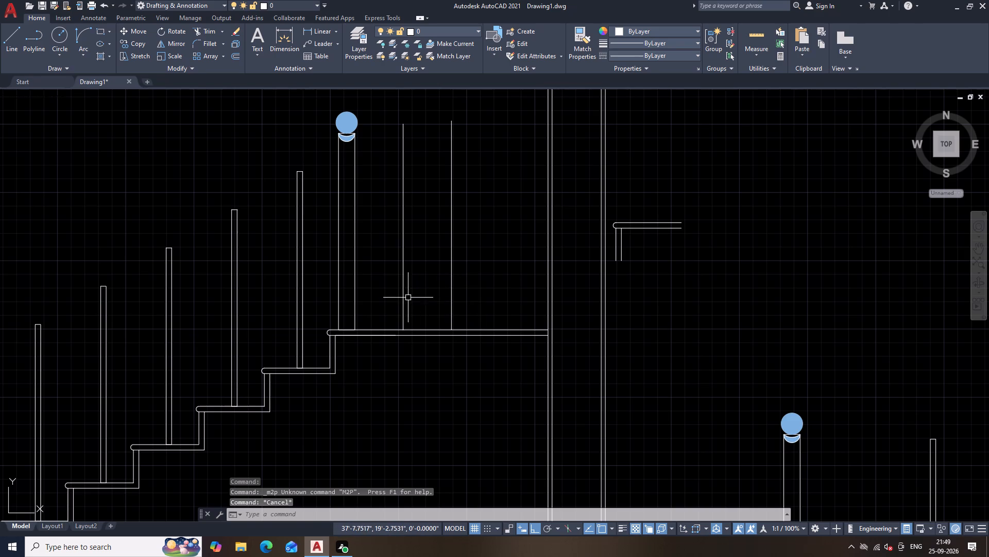
Erase the two vertical guide lines standing on the landing between the post and the wall.
click(402, 295)
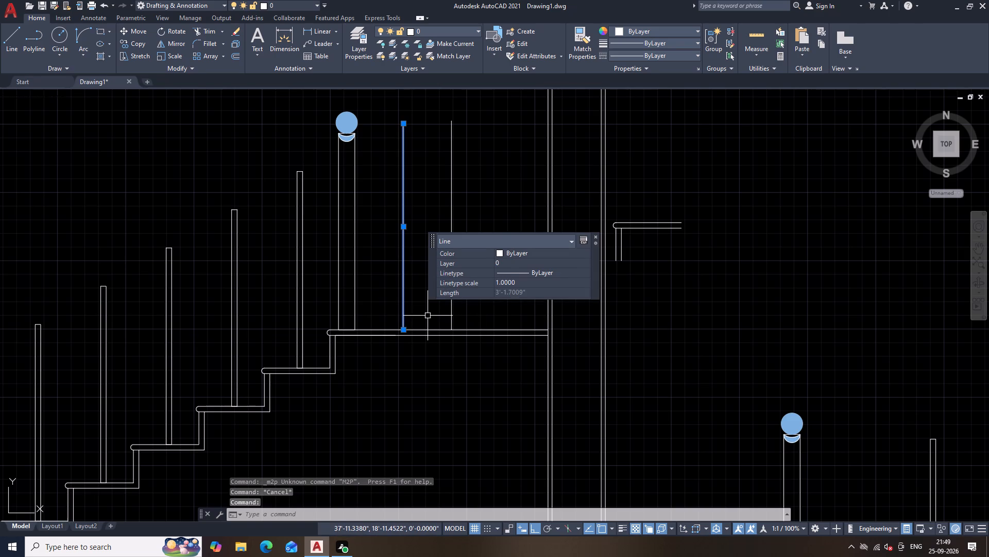
key(Delete)
click(453, 286)
key(Delete)
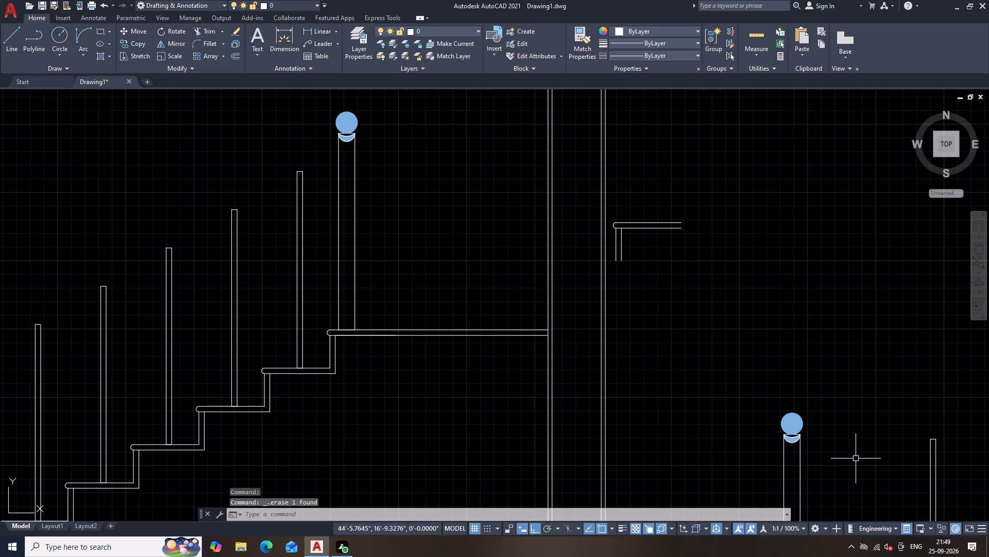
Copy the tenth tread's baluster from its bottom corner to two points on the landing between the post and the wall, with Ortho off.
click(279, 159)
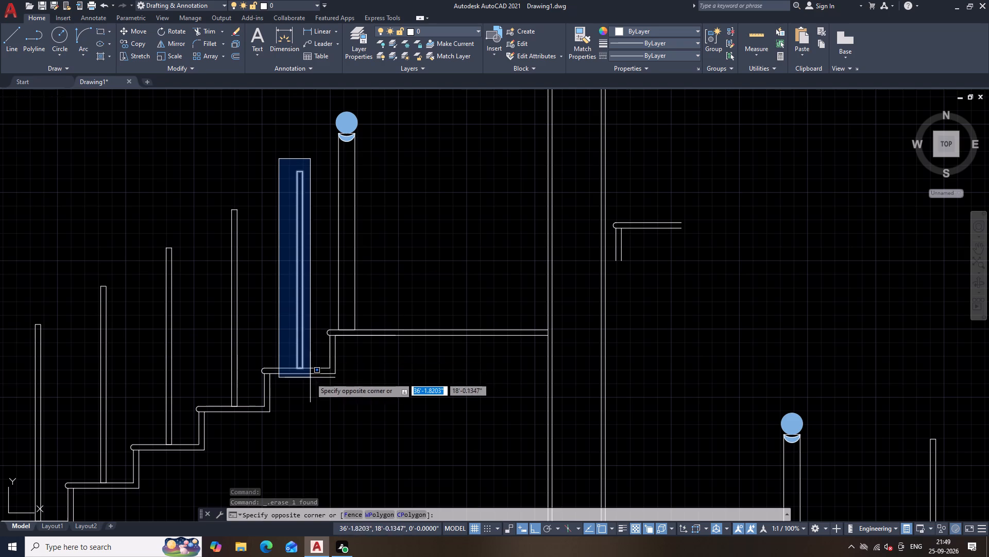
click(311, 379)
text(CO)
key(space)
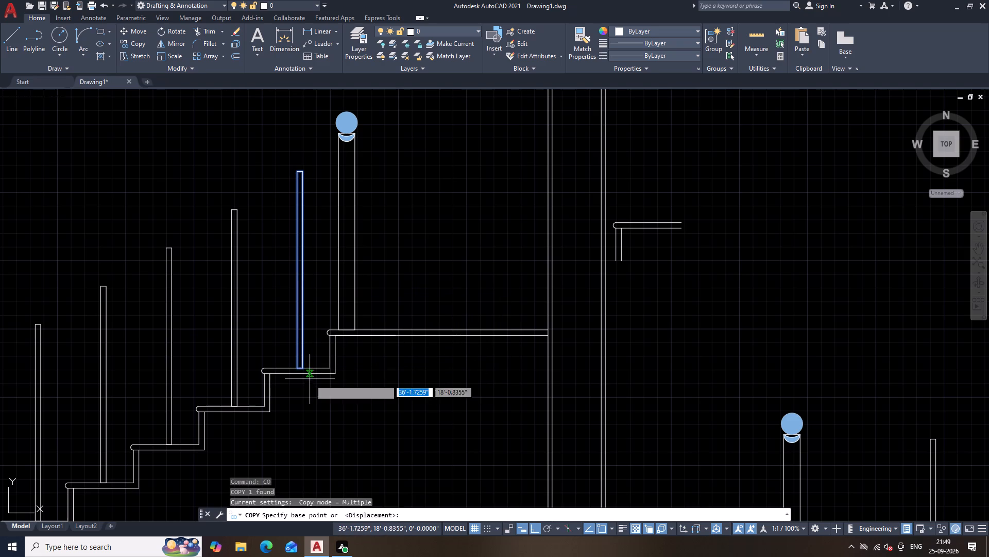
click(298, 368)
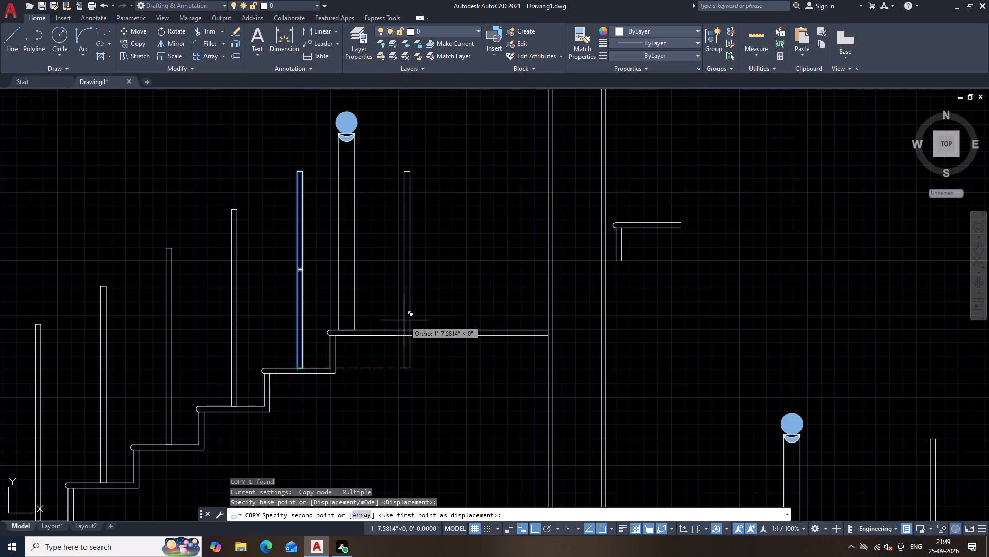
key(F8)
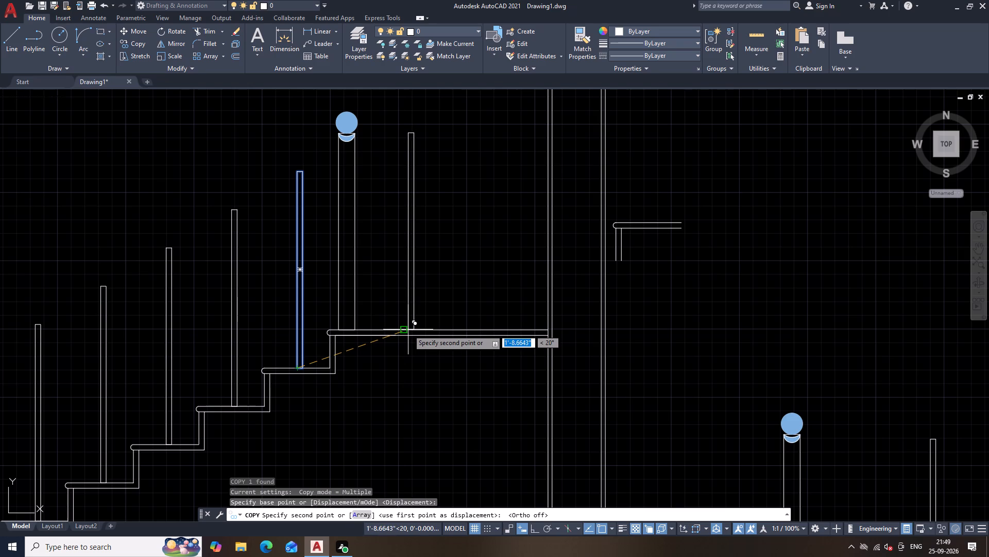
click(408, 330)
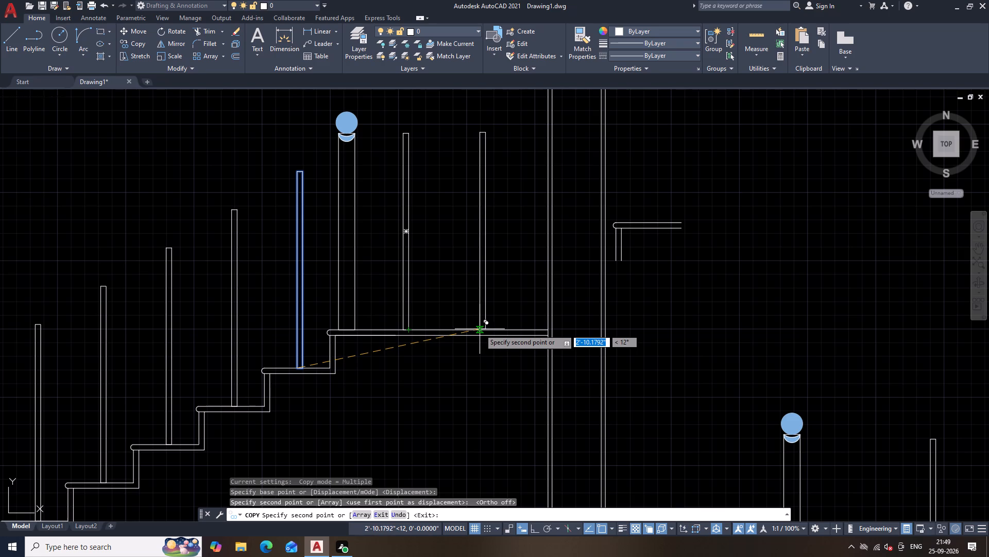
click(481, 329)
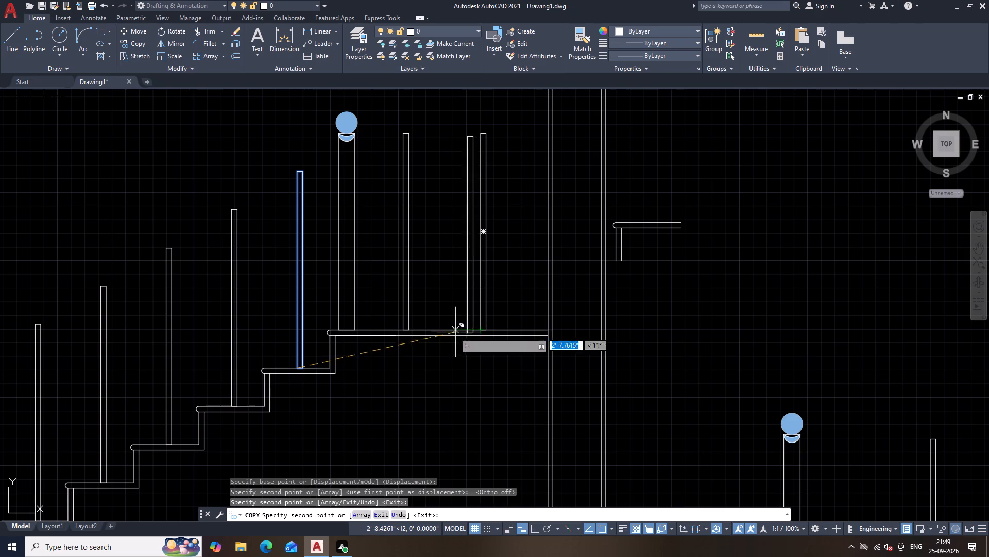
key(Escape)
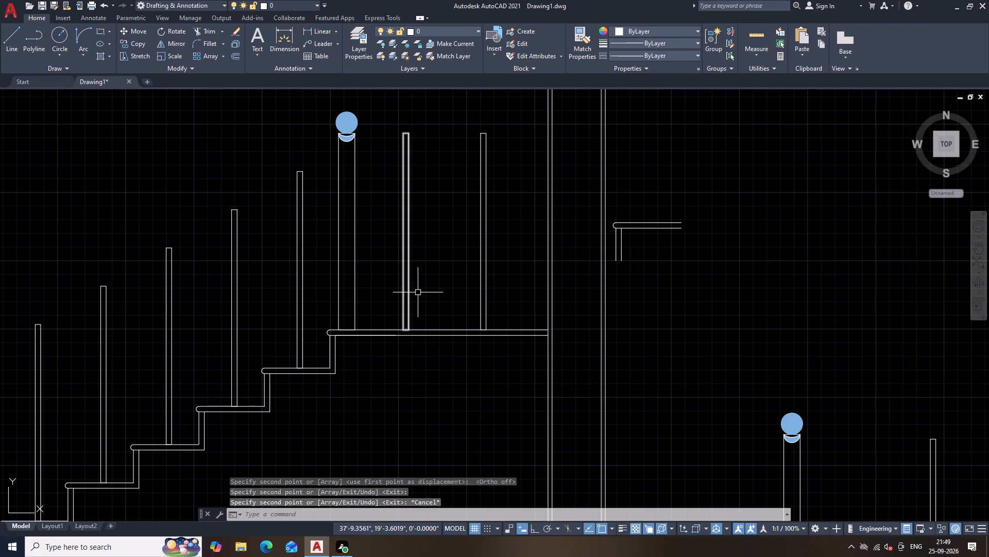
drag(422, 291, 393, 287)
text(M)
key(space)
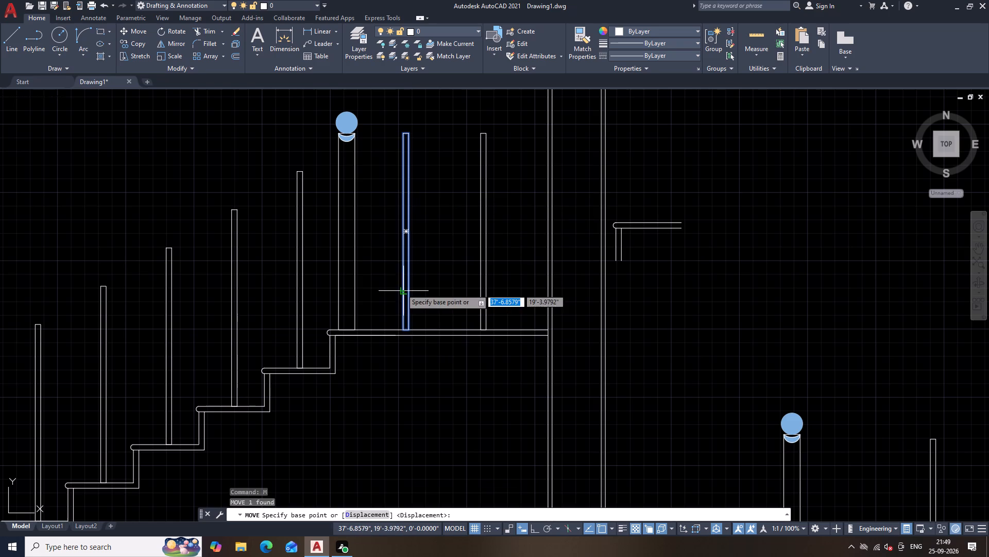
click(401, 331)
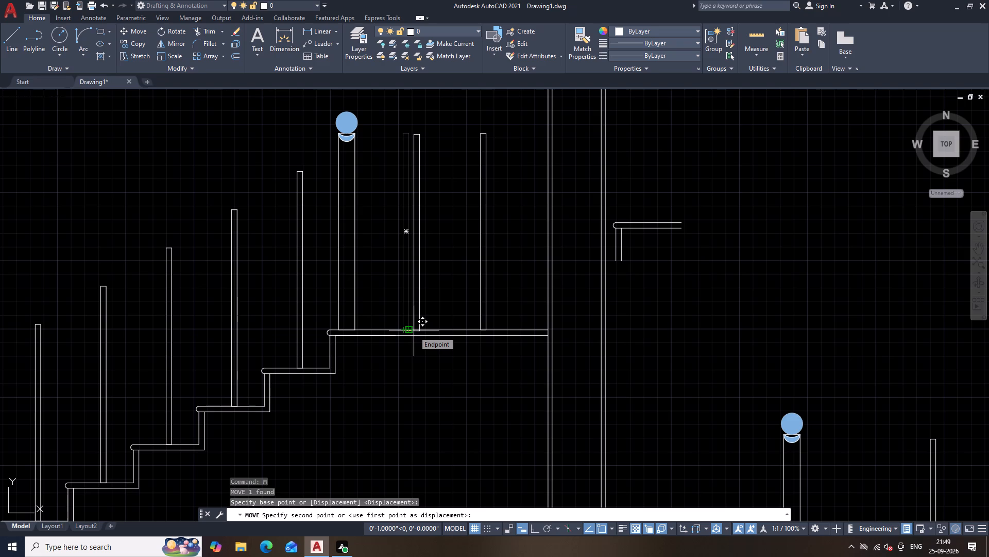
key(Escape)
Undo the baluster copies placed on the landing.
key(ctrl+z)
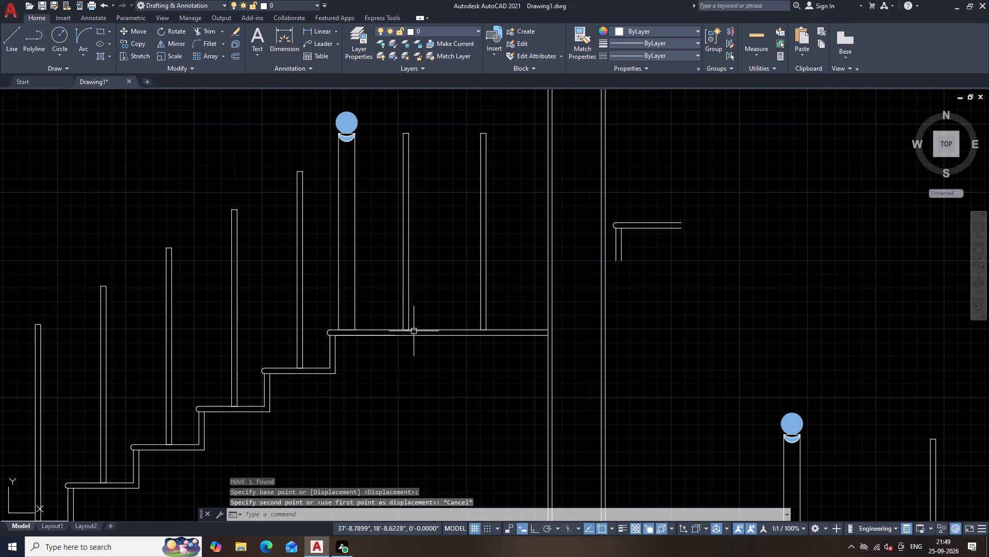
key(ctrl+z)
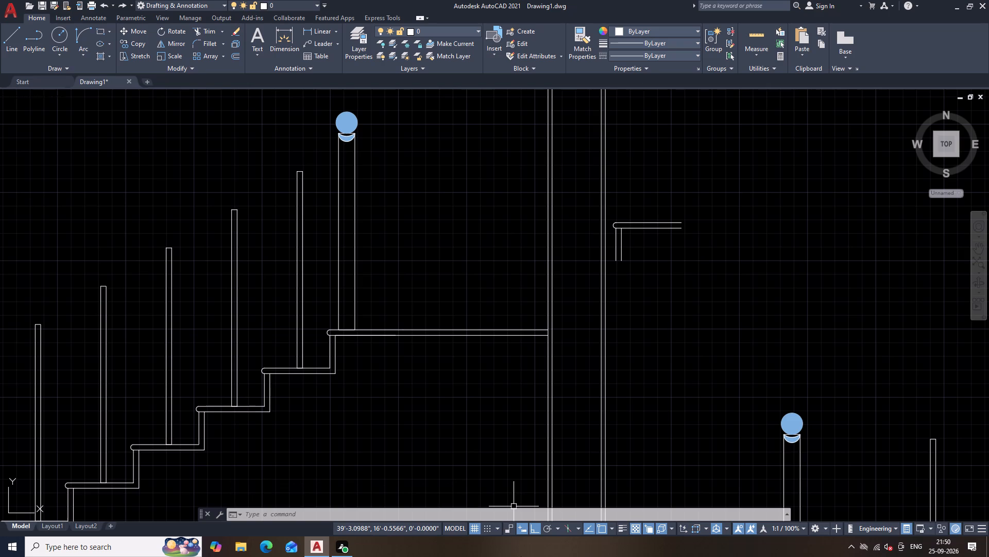
Draw a line from the landing post's base 1' along the landing toward the wall, continuing vertically up about 3'-4".
text(L)
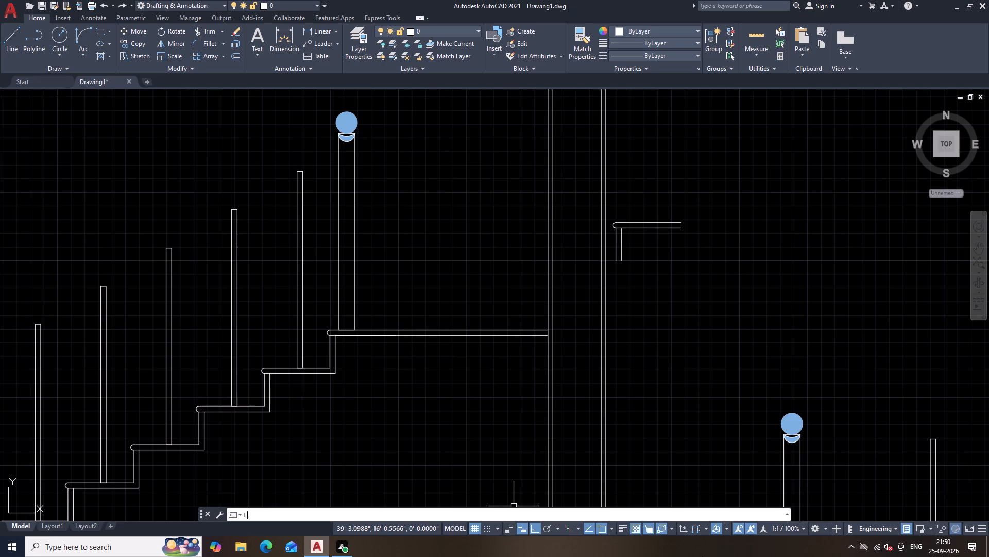
key(space)
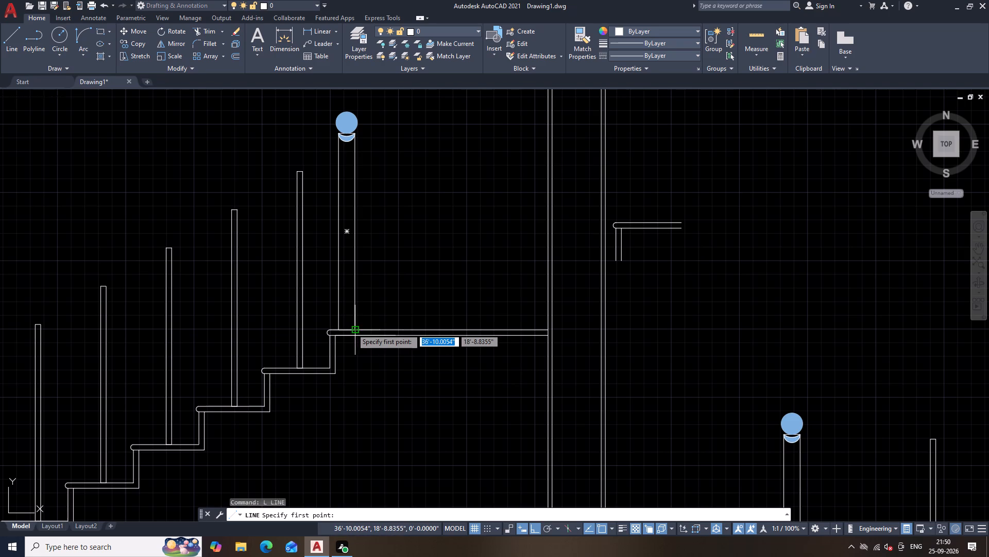
click(352, 329)
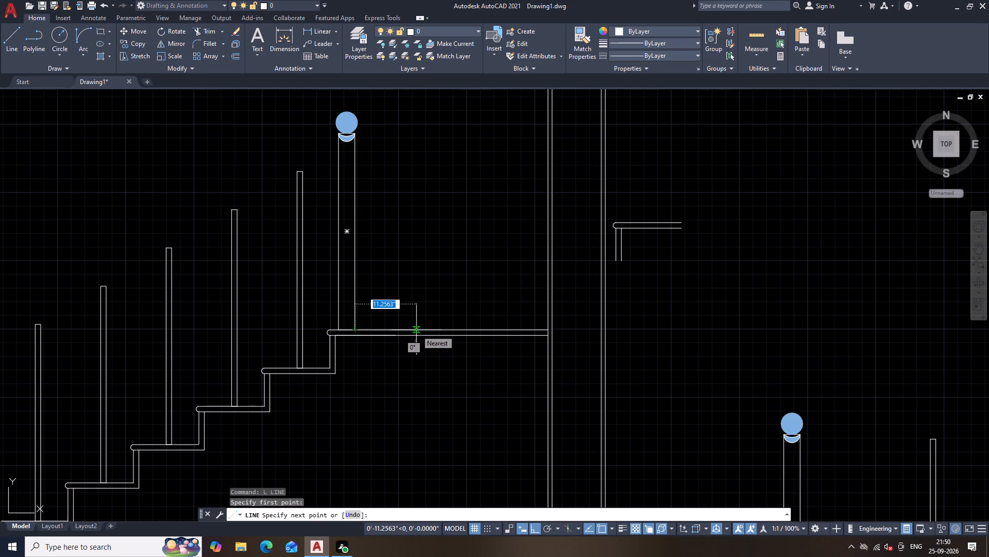
key(1)
key(apostrophe)
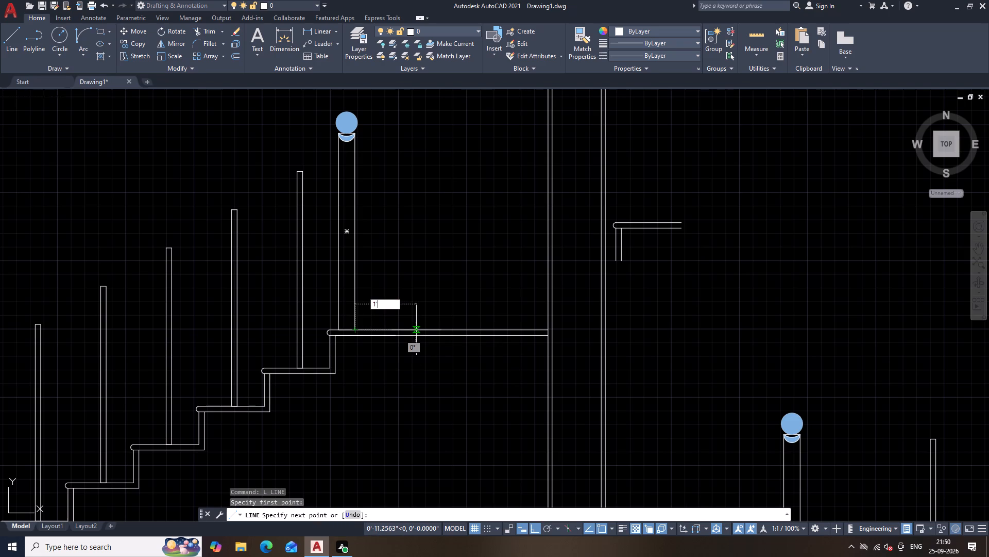
key(Return)
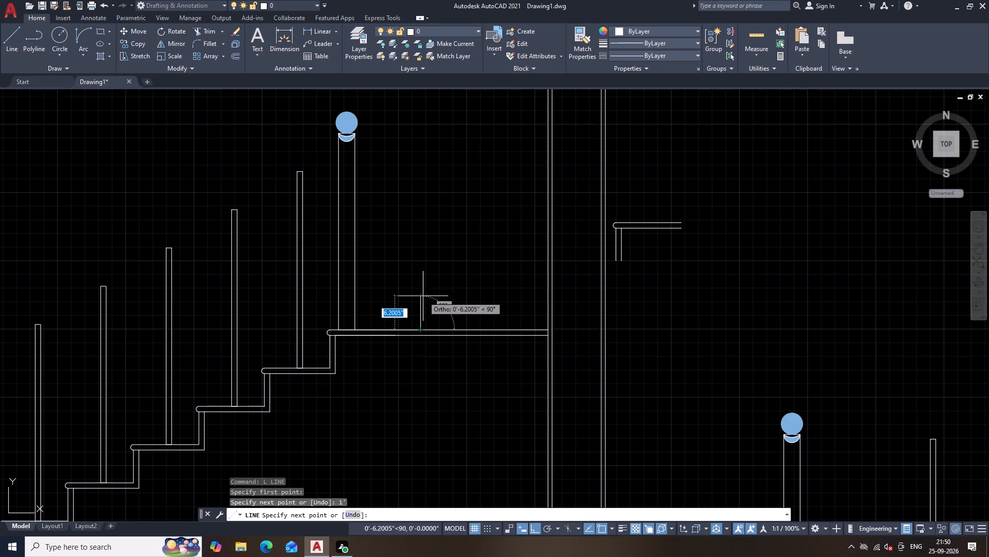
click(417, 113)
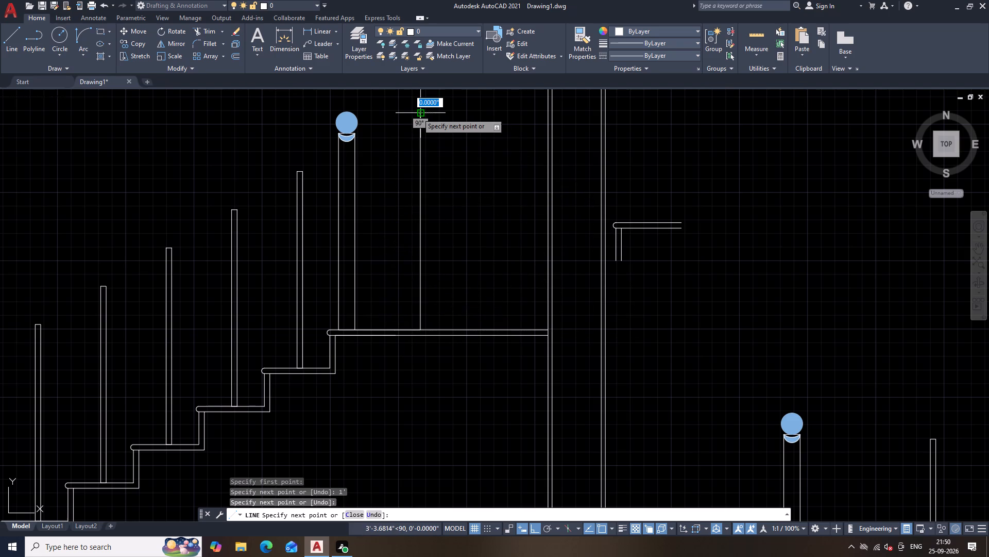
key(Escape)
Draw a line from the first guide's foot 1' along the landing toward the wall, continuing vertically up about 3'-3".
key(space)
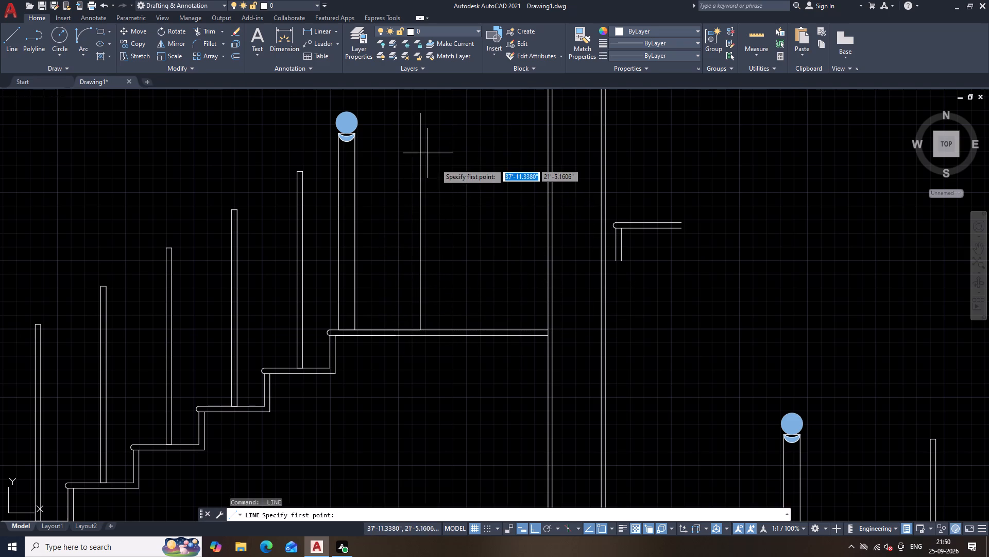
click(422, 330)
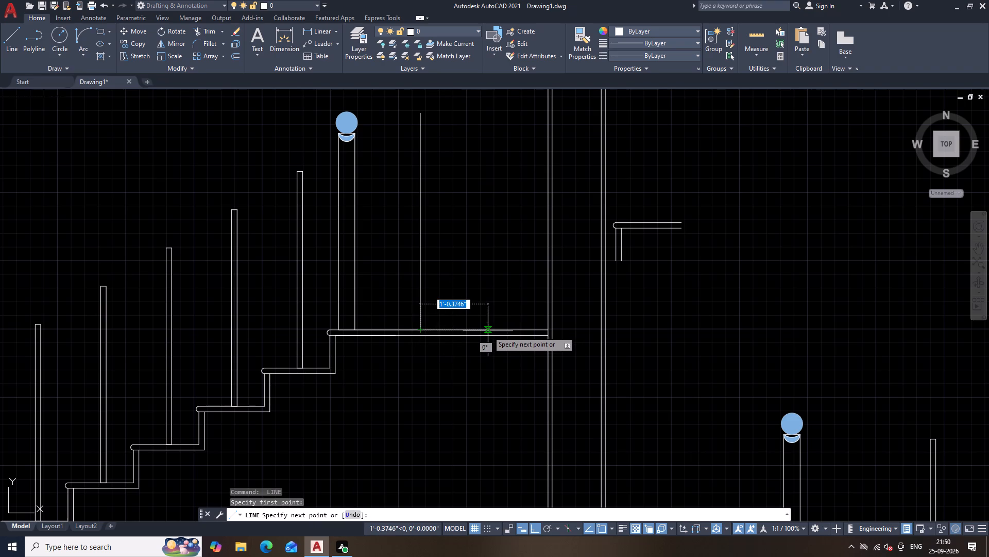
key(1)
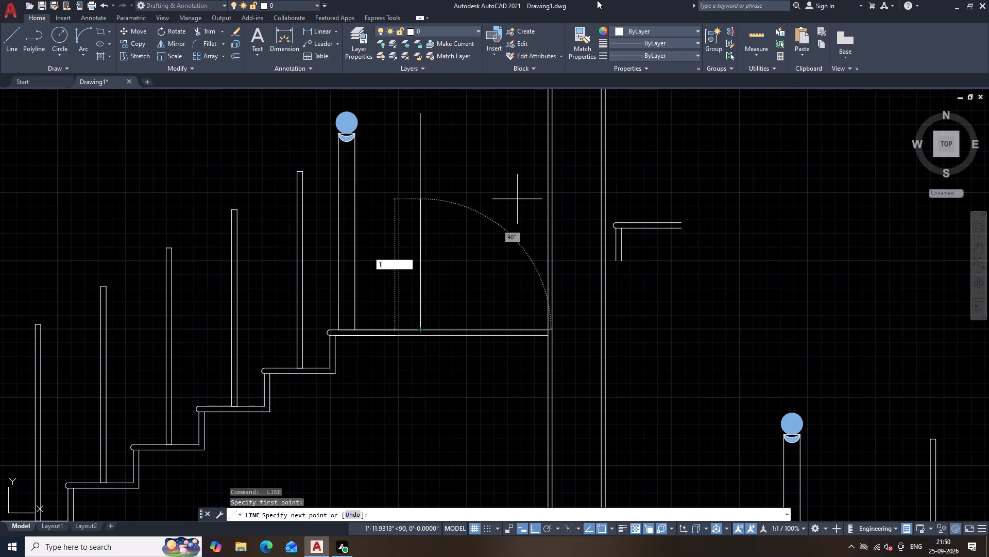
key(Escape)
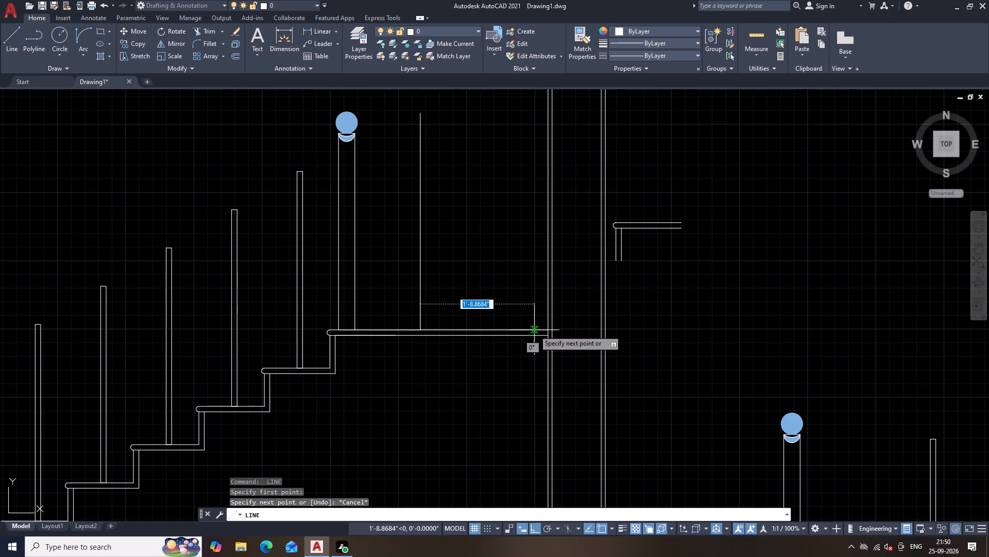
text(1')
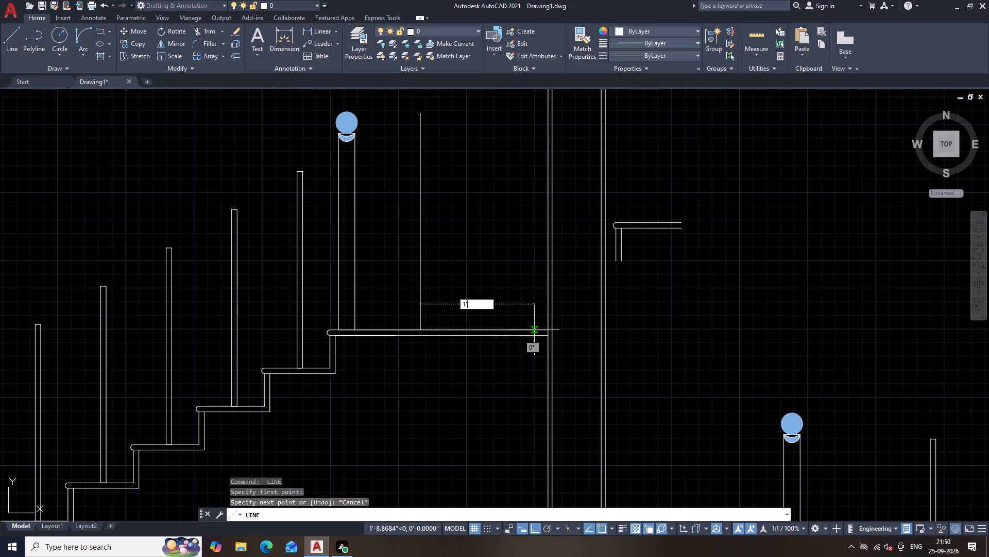
key(Return)
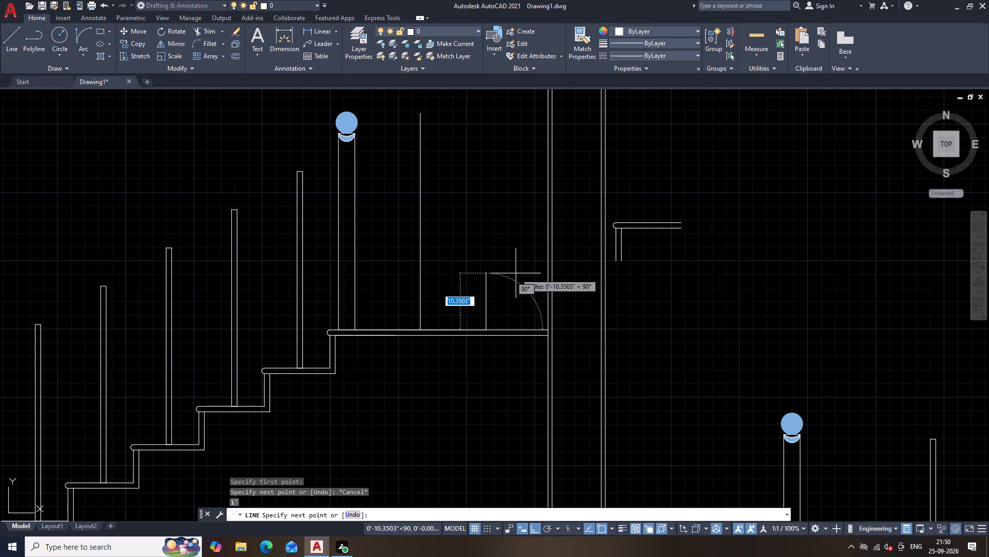
click(486, 117)
key(Escape)
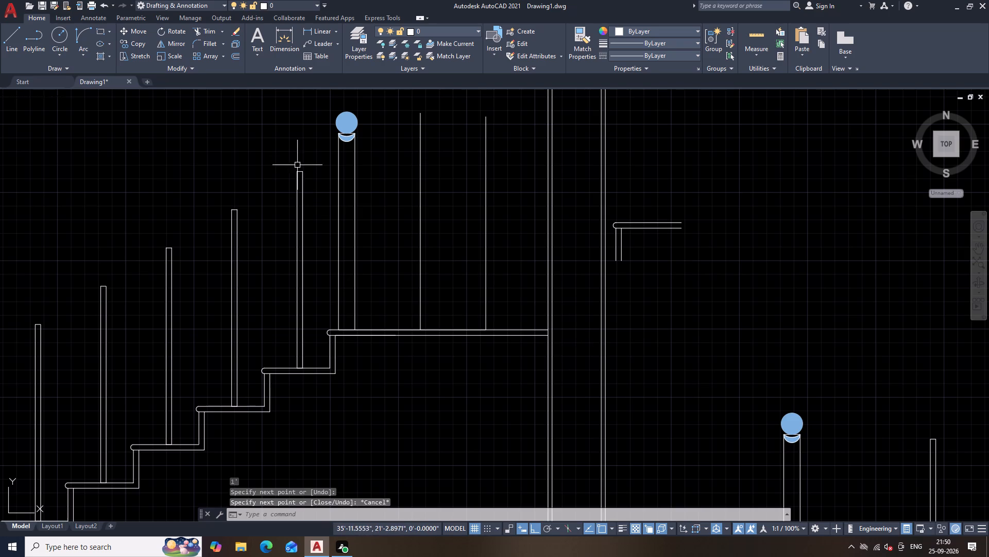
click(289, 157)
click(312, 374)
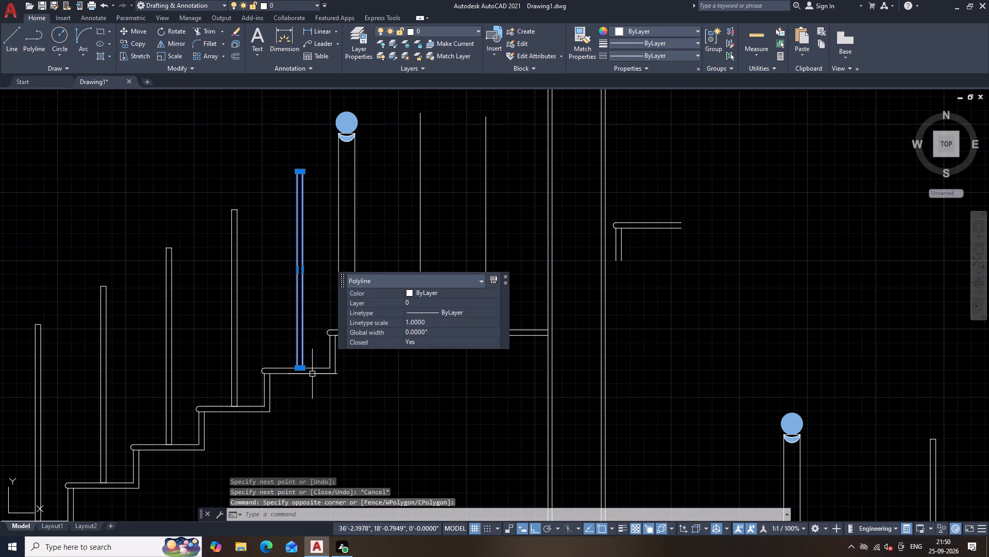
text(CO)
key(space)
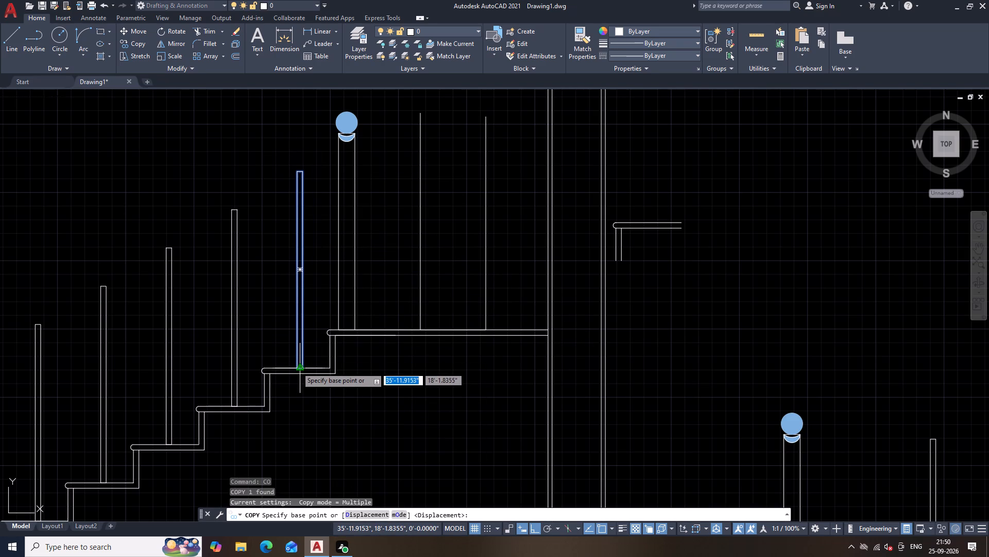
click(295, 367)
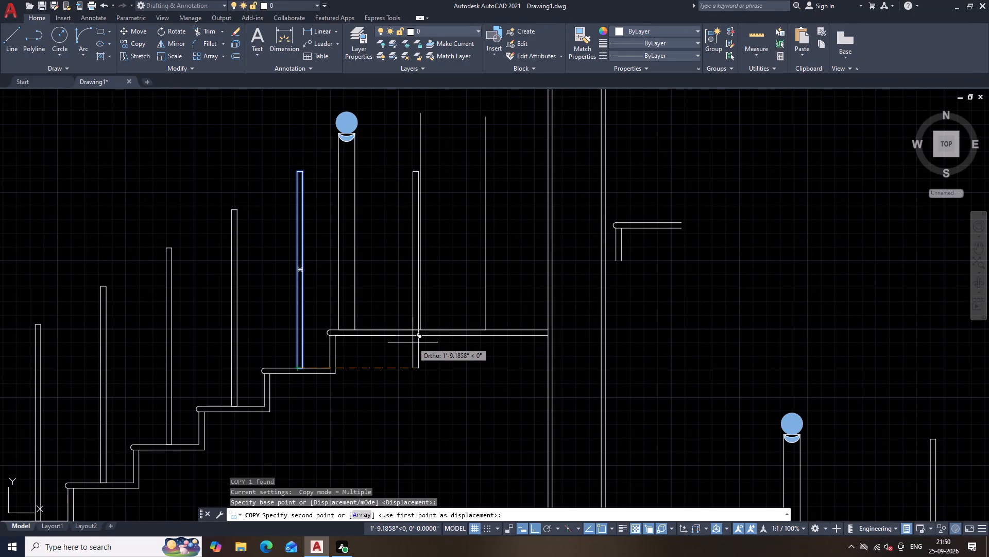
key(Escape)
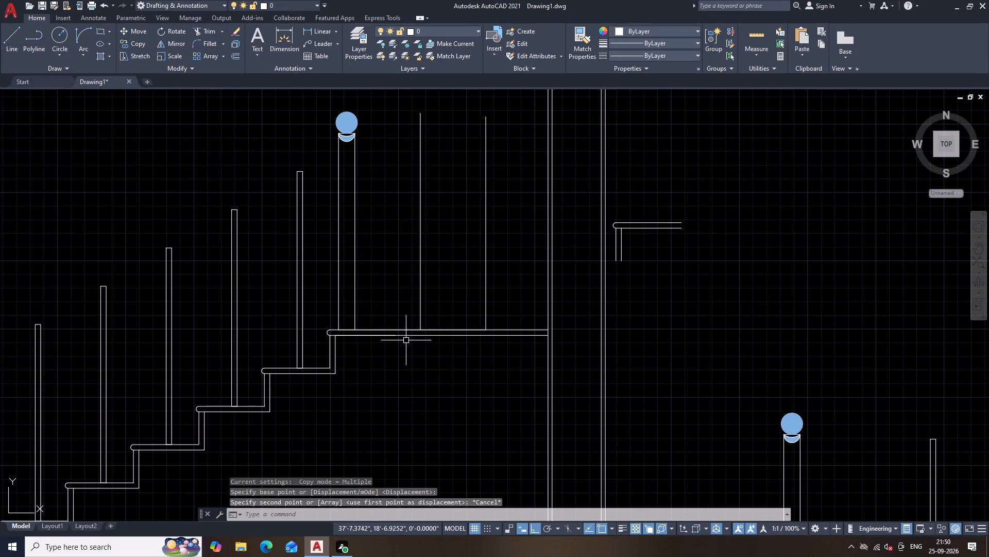
With Ortho off, copy the tenth tread's baluster from its bottom midpoint to the feet of the two vertical guide lines on the landing.
key(F8)
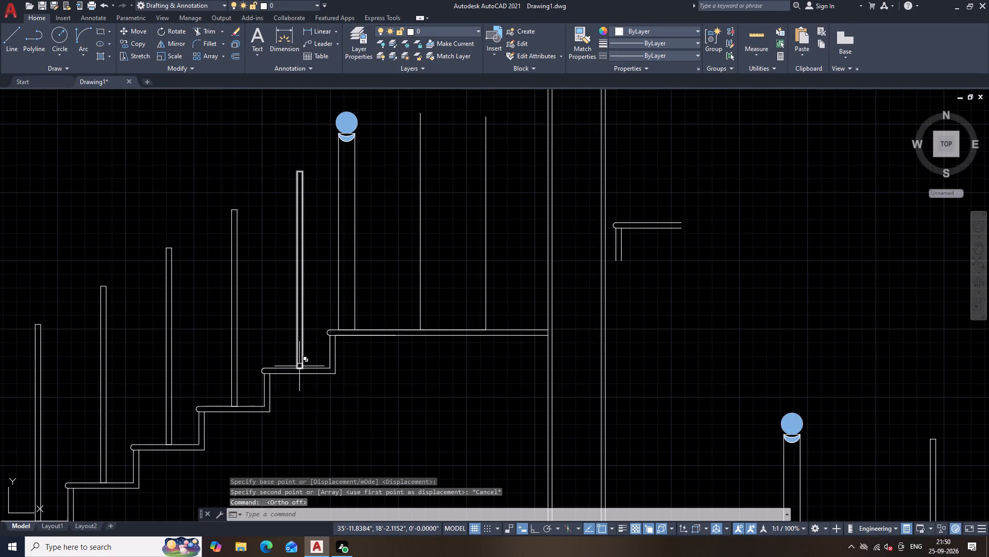
click(298, 360)
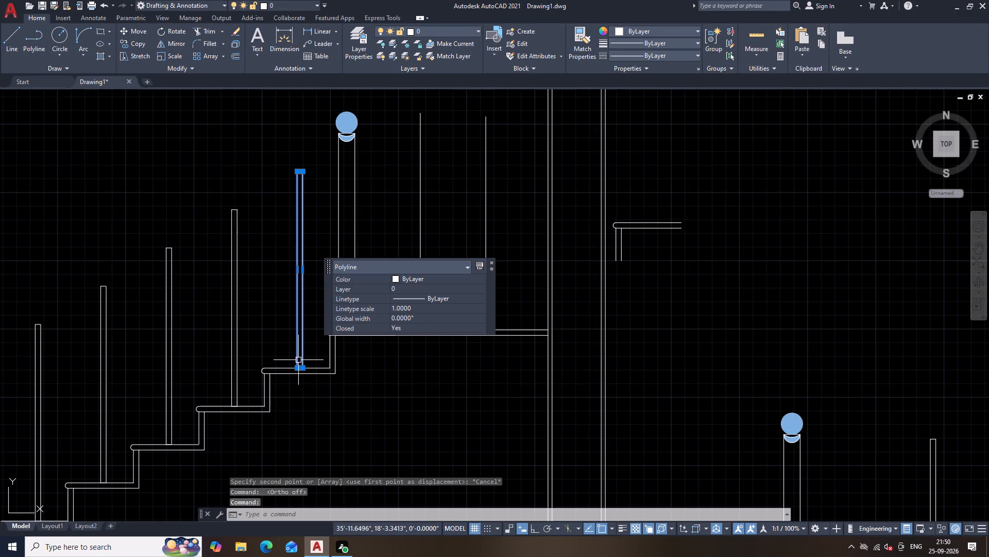
text(CO)
key(space)
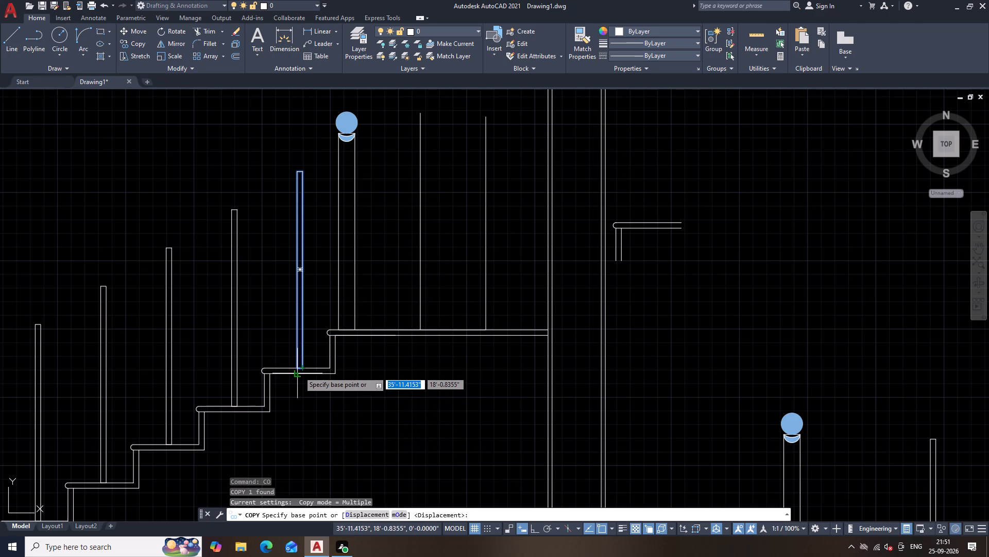
scroll(299, 371, up, 2)
click(298, 365)
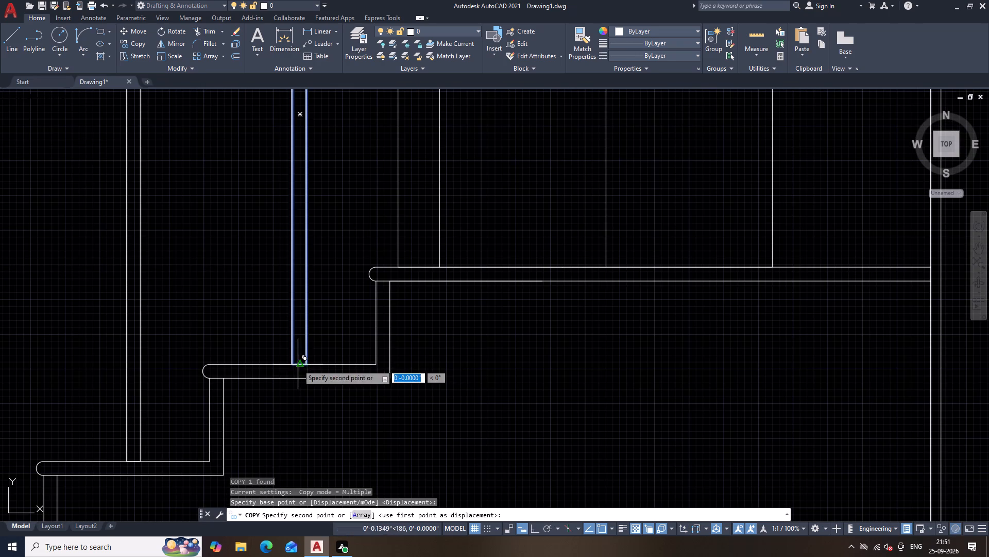
click(604, 267)
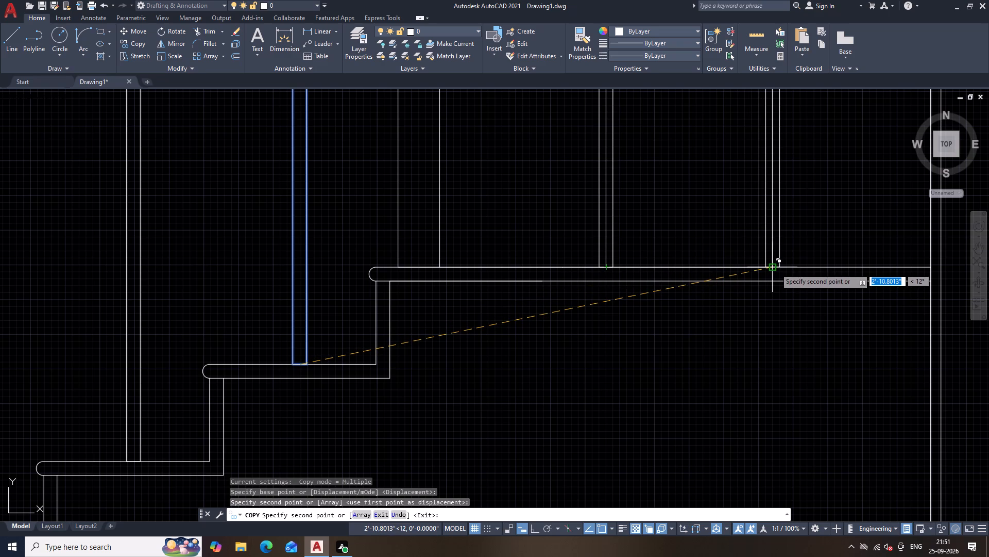
click(775, 268)
key(Escape)
Delete the two vertical guide lines running through the landing balusters.
scroll(775, 268, down, 3)
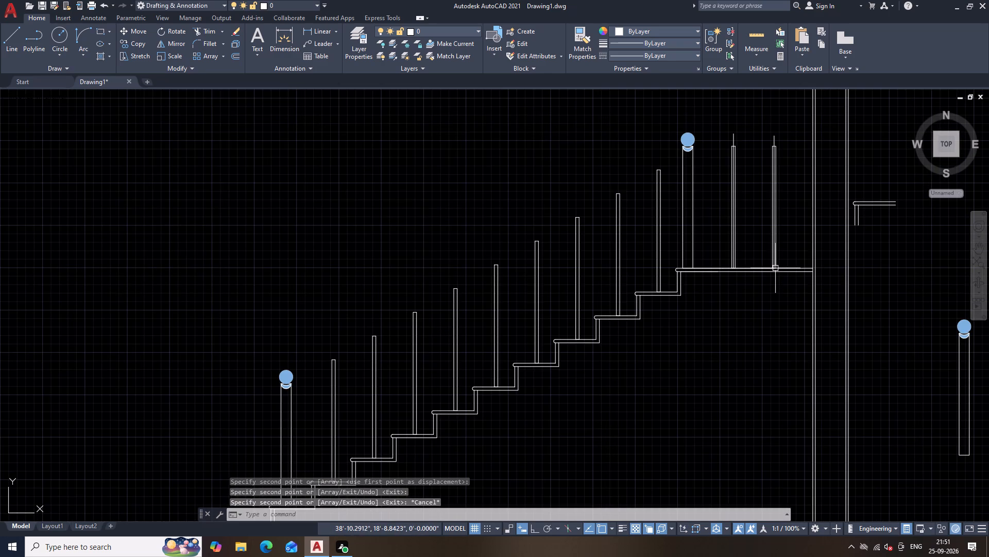
click(734, 139)
click(775, 139)
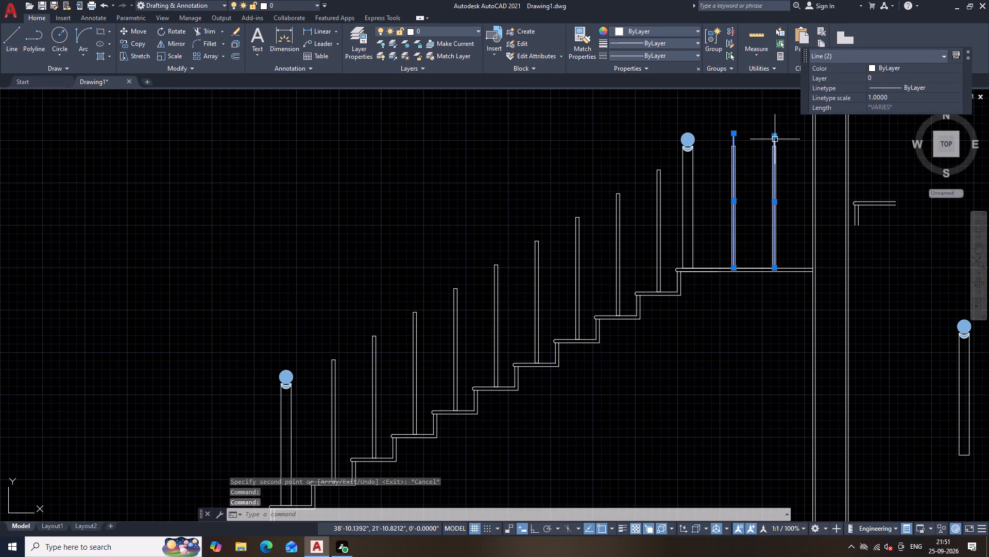
key(Delete)
Draw a sloped handrail line about 11'-3" long from the first post's top inner corner to the near top corner of the landing post.
scroll(768, 142, down, 1)
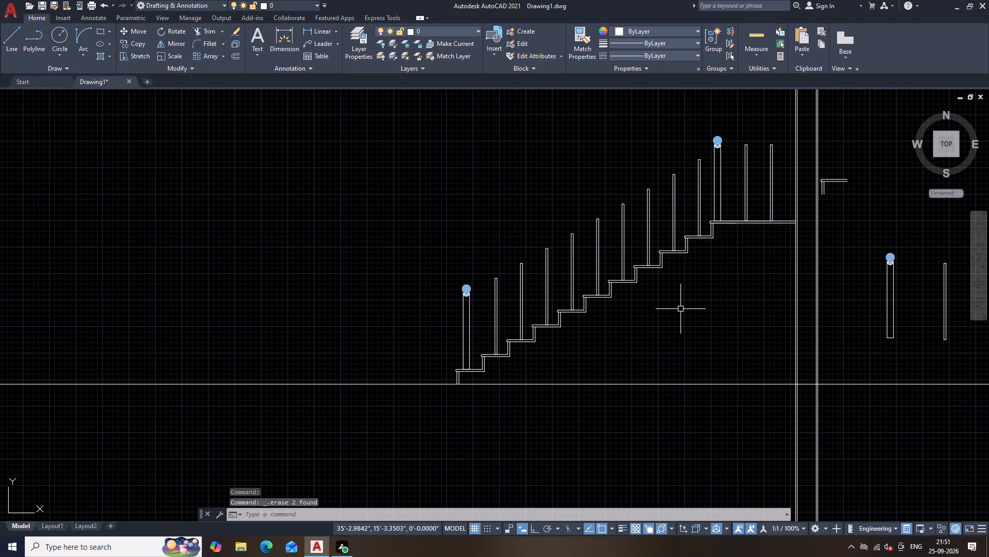
key(l)
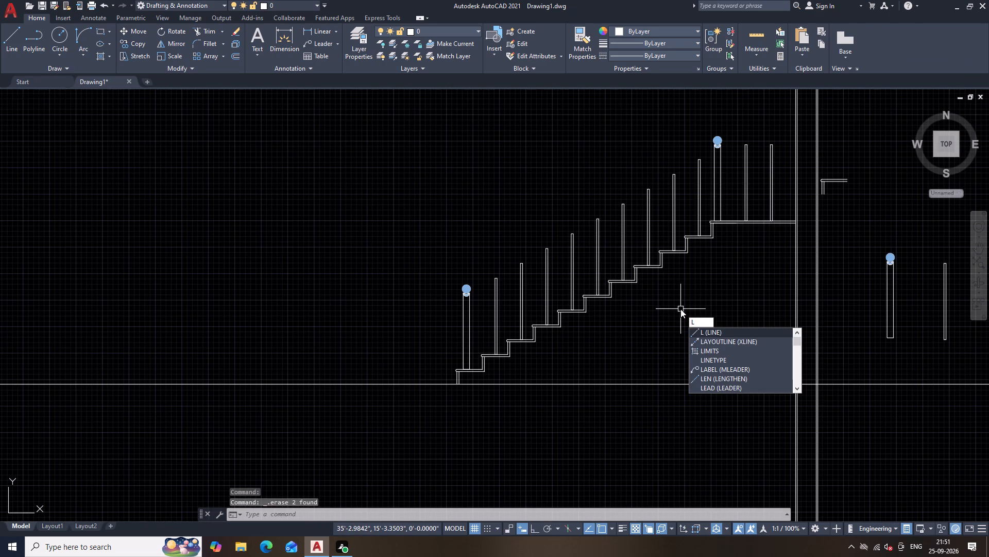
key(space)
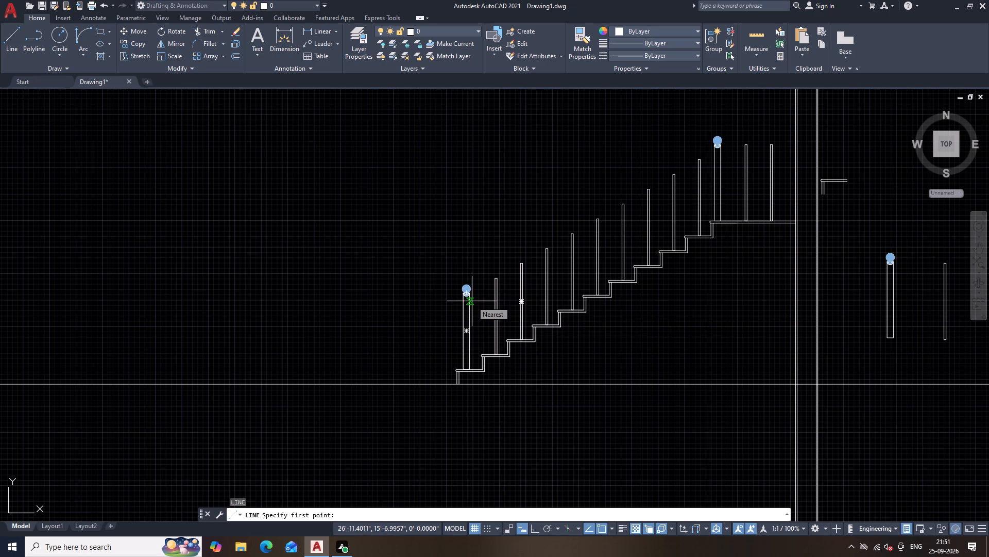
middle_drag(472, 301, 428, 354)
scroll(428, 354, up, 1)
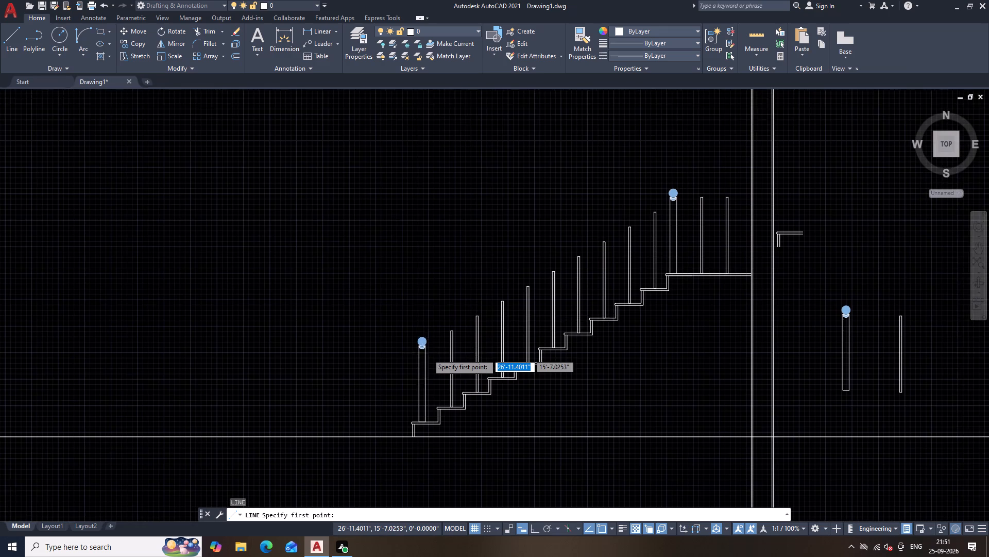
scroll(428, 354, up, 1)
scroll(466, 329, down, 2)
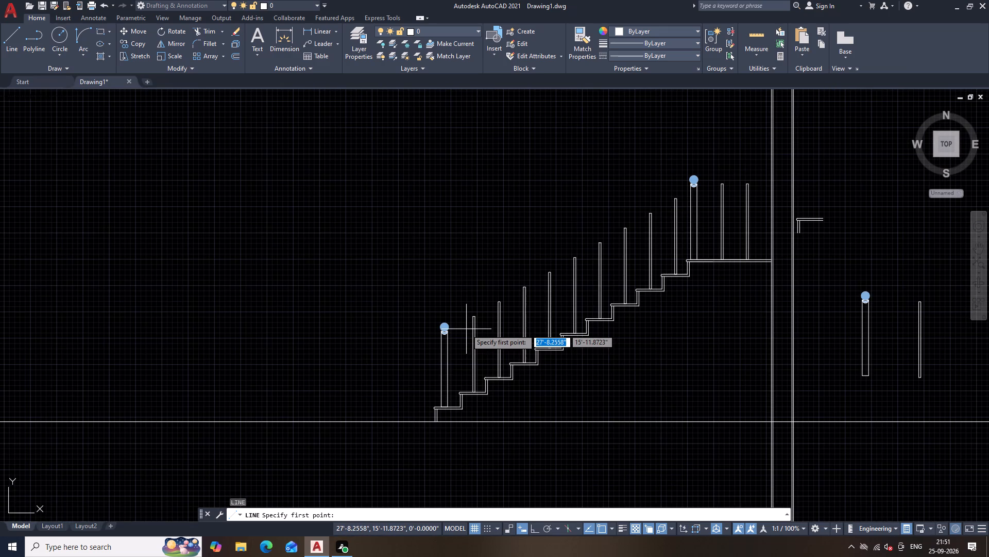
middle_drag(466, 329, 406, 346)
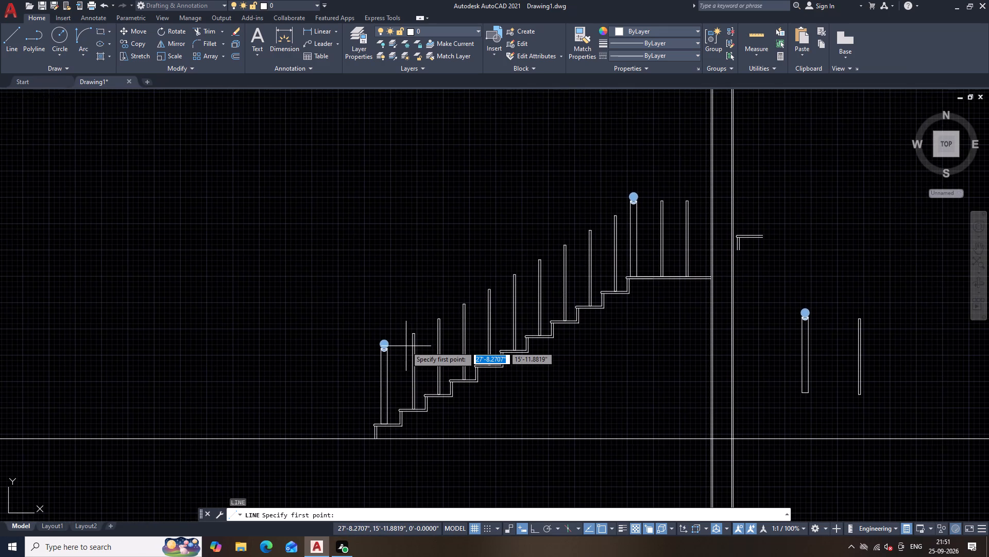
scroll(406, 346, up, 1)
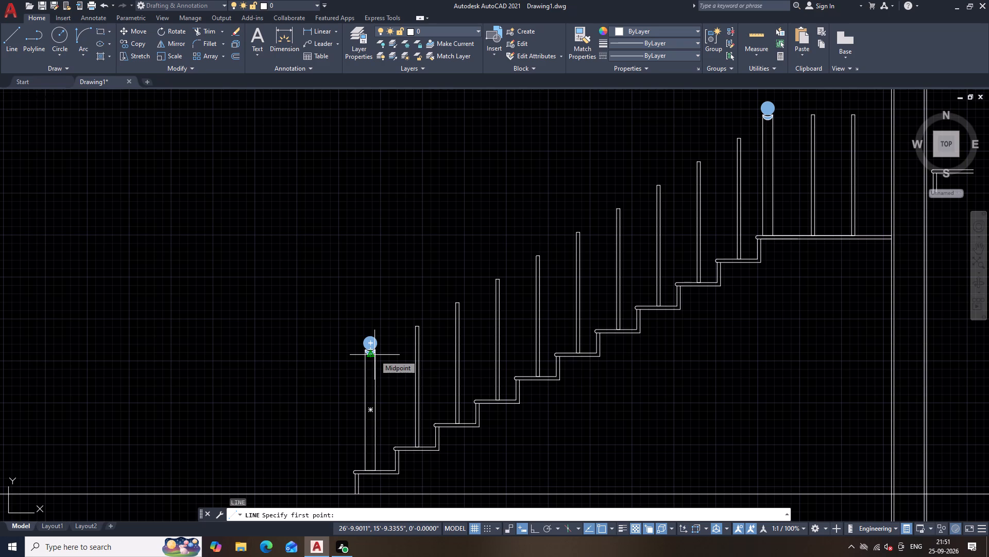
click(375, 351)
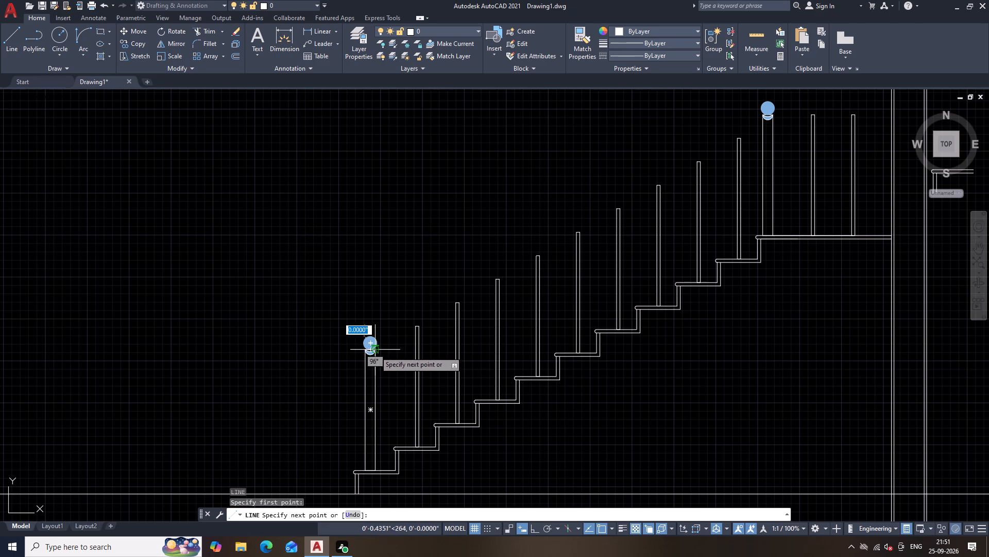
click(760, 119)
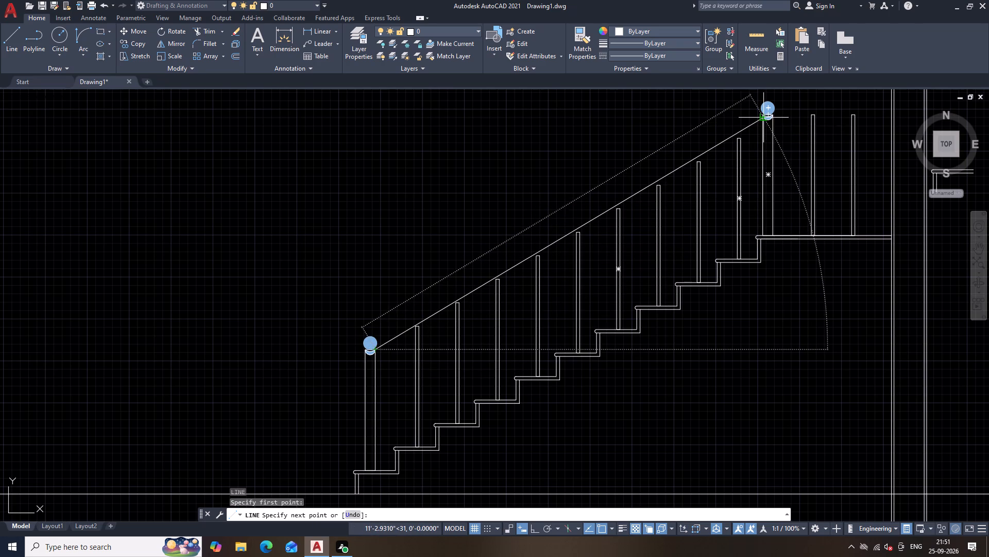
key(Escape)
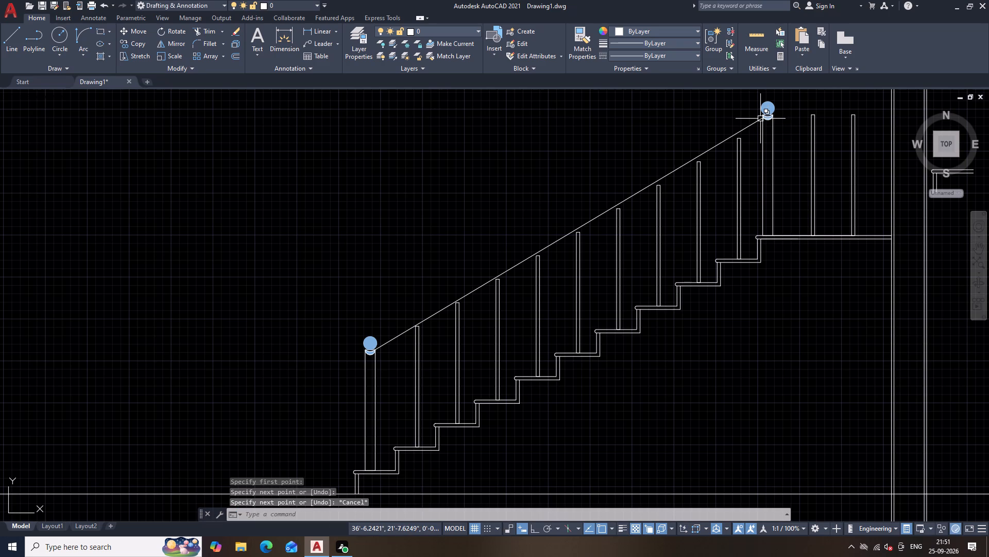
Offset the sloped handrail line 2" downward.
text(O)
key(space)
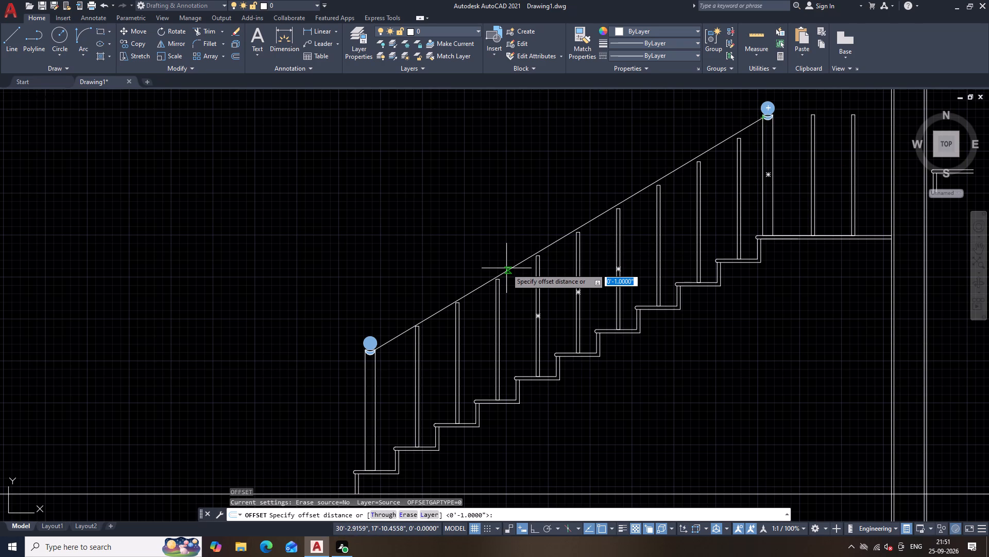
key(2)
key(shift+quotedbl)
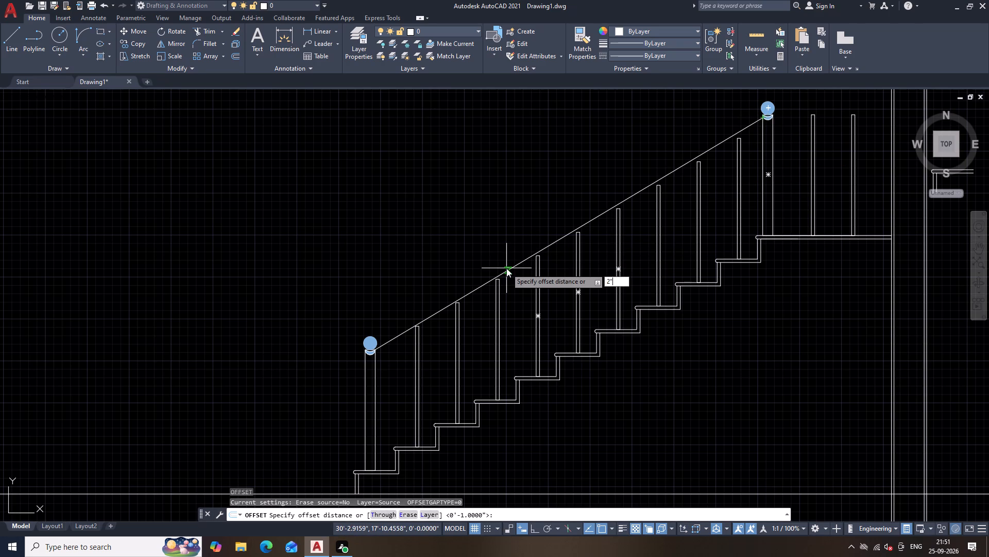
key(Return)
click(519, 265)
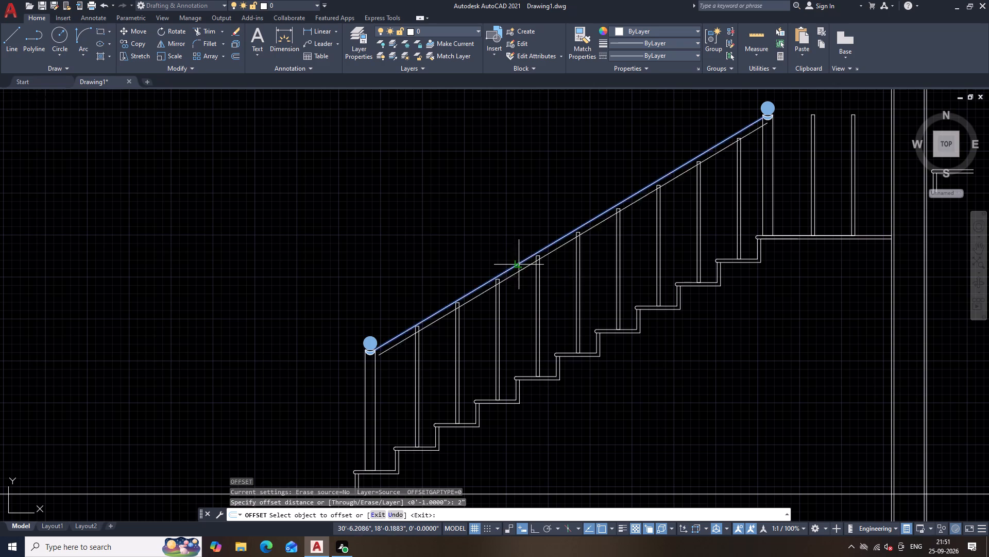
click(521, 279)
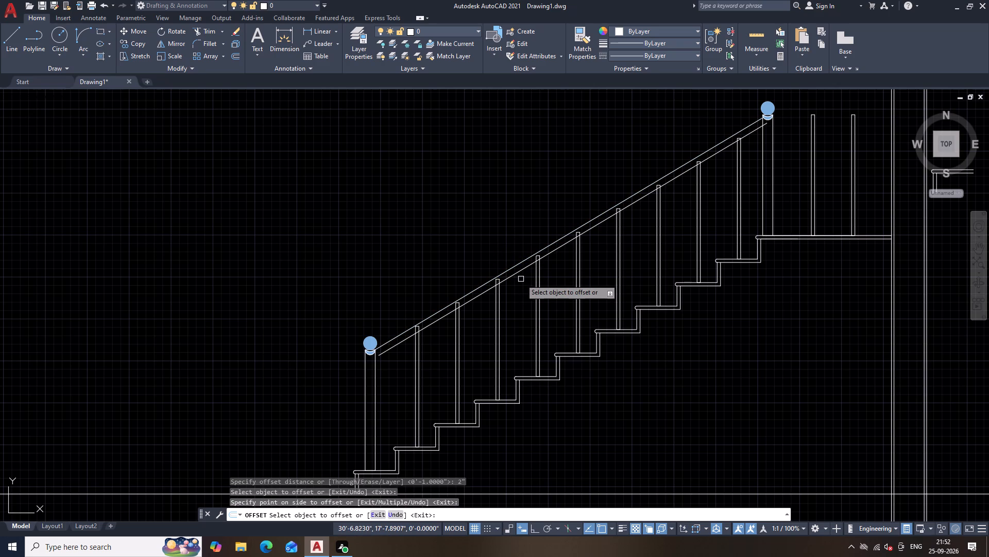
key(Escape)
Extend the lower end of the offset handrail line to the first post.
key(e)
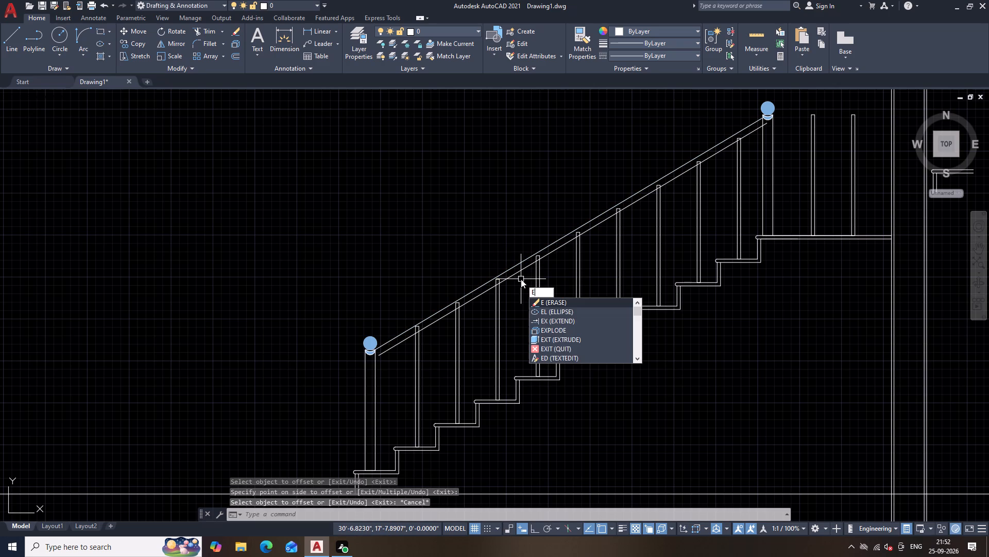
text(X)
key(space)
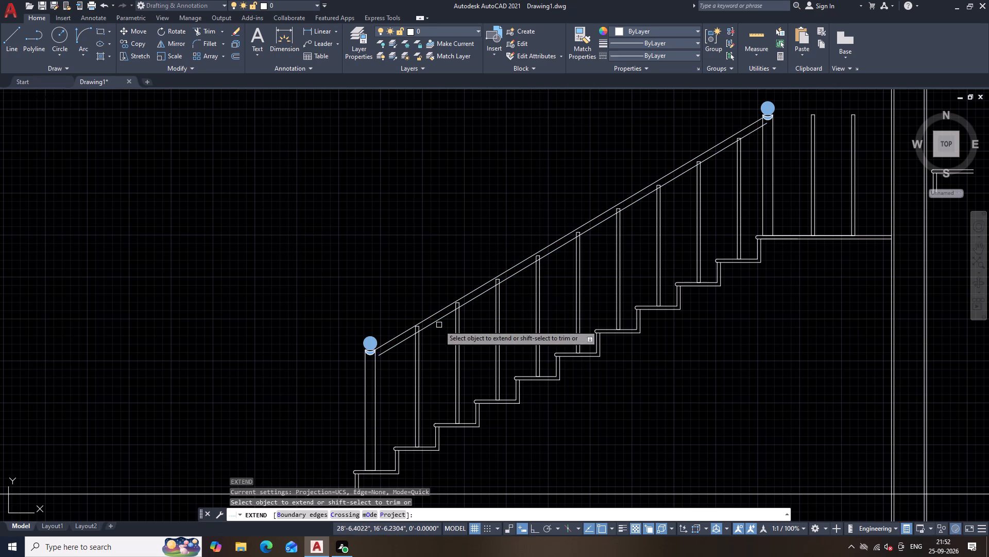
click(442, 320)
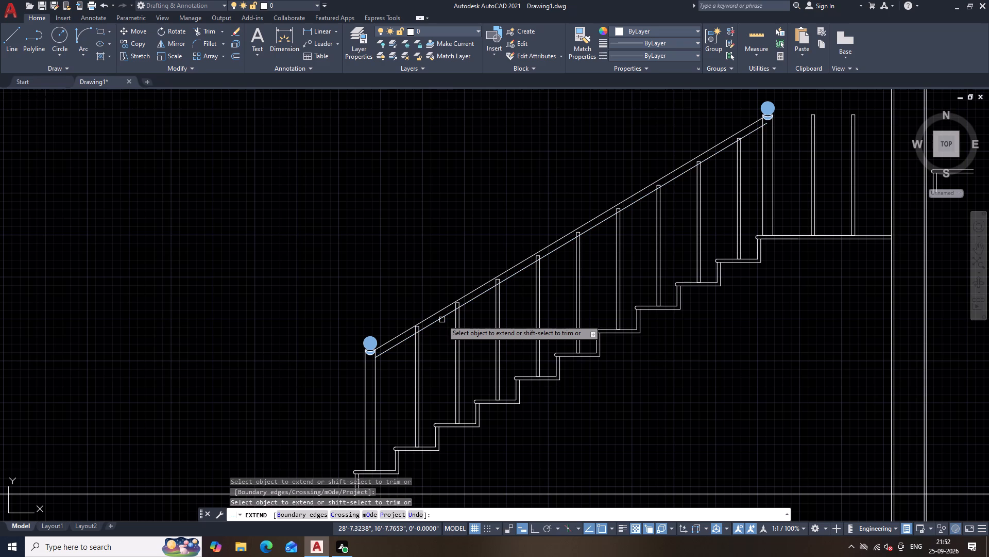
key(Escape)
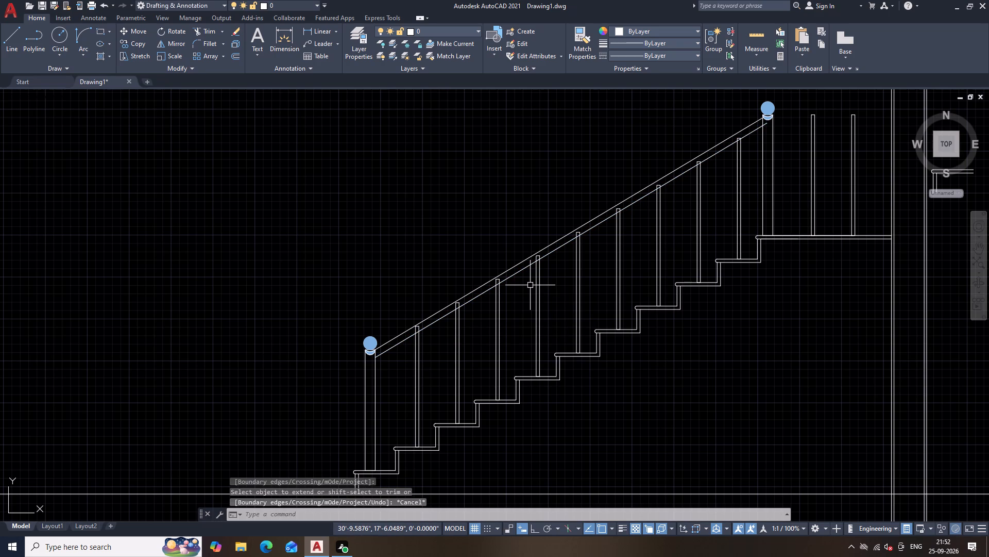
Draw a horizontal handrail line from the landing post's top corner across the baluster tops to the wall.
text(L)
key(space)
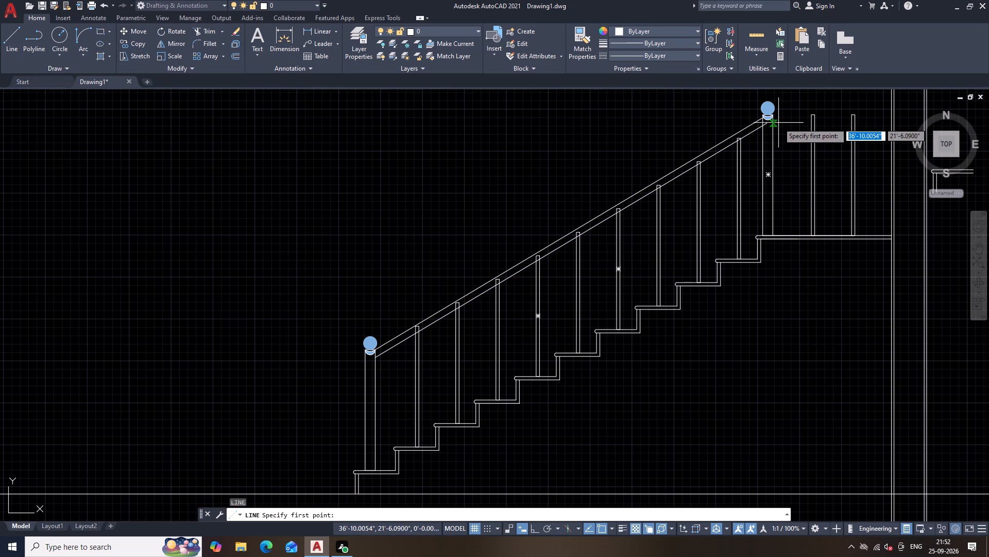
click(773, 116)
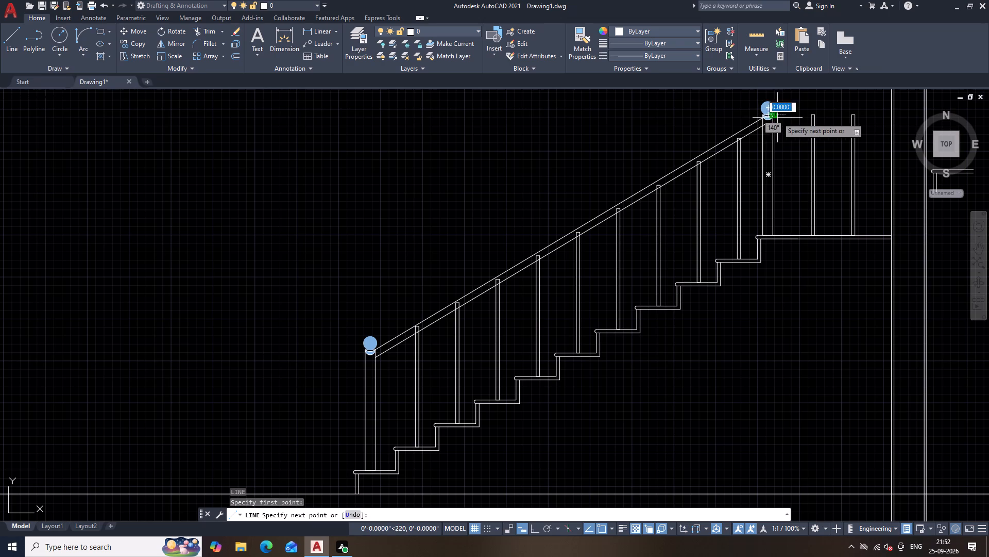
click(894, 112)
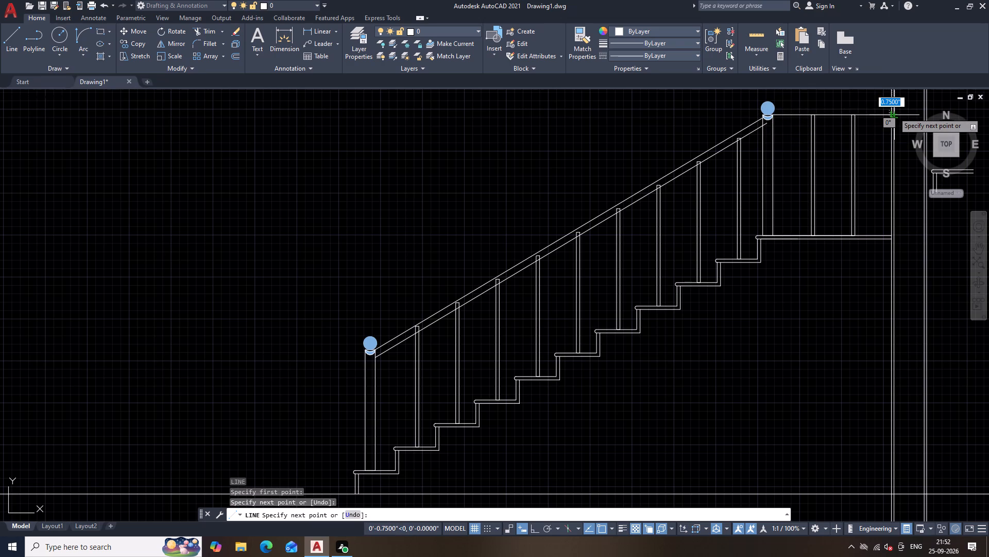
key(Escape)
Offset the landing's horizontal handrail line 2" downward.
text(O)
key(space)
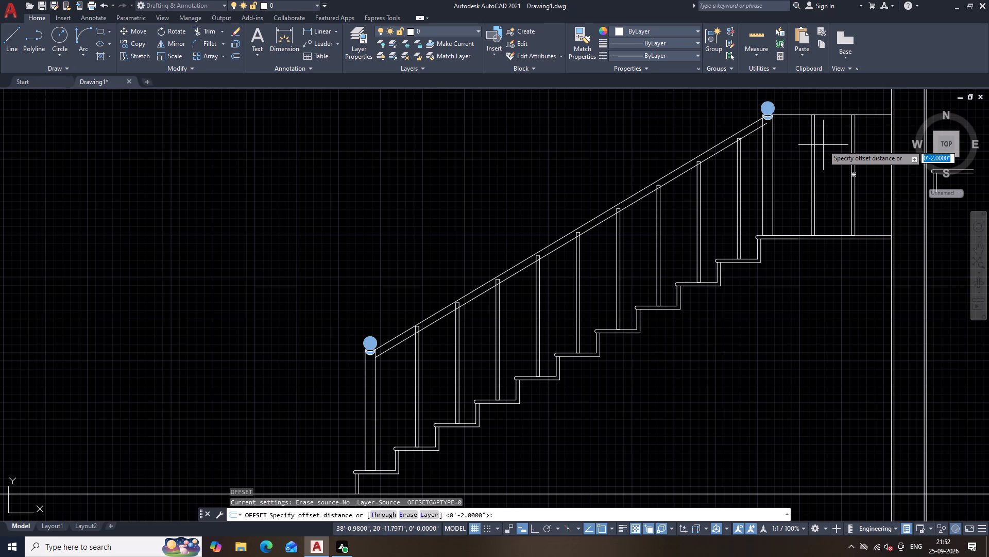
key(2)
key(shift+quotedbl)
key(Return)
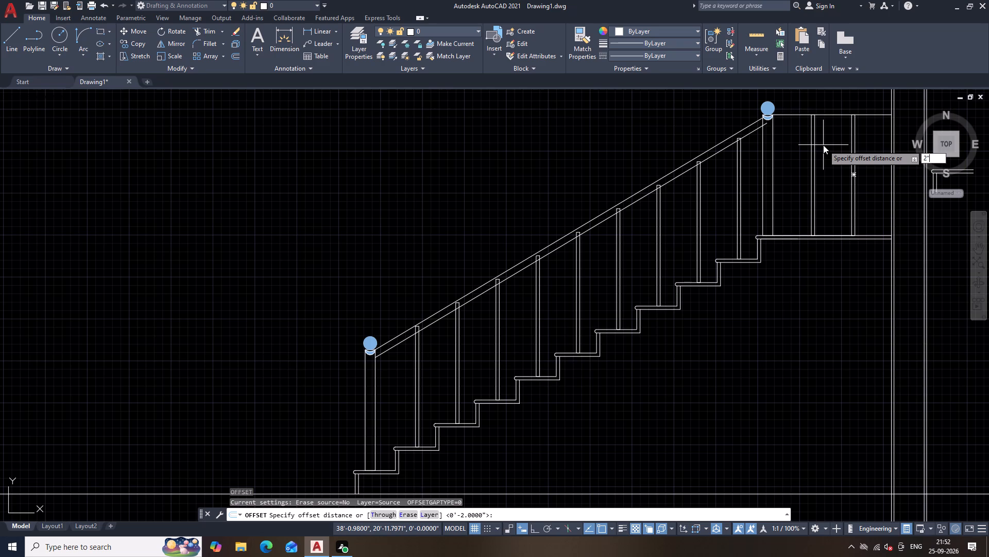
click(796, 114)
click(793, 129)
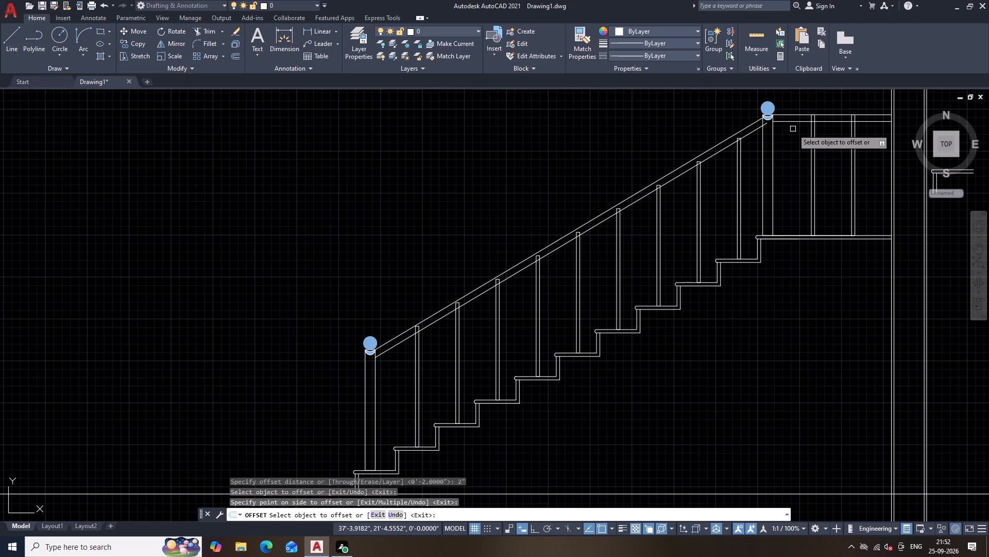
Trim the upper end of the lower sloped handrail line where it runs past the landing post's near edge.
key(Escape)
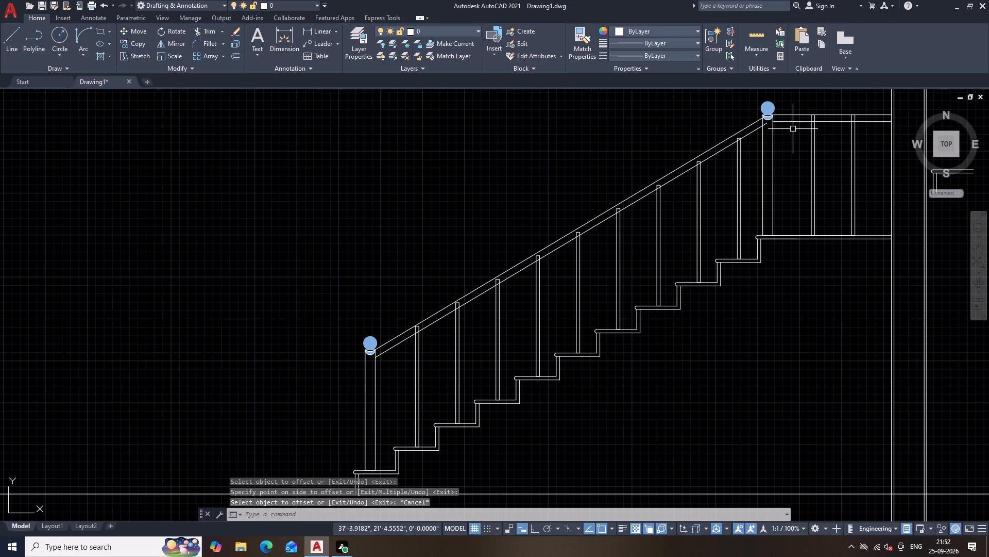
text(TR)
key(space)
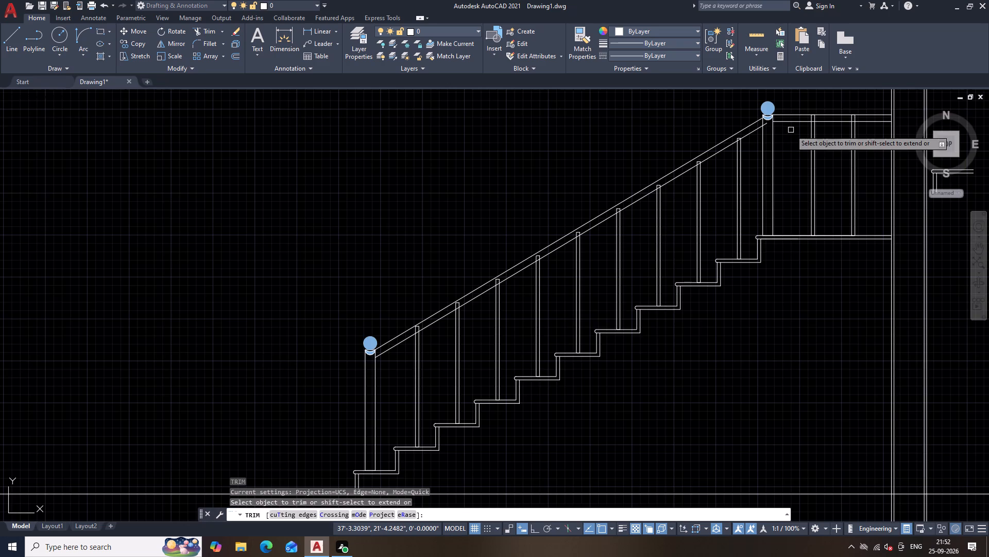
middle_drag(791, 130, 746, 220)
scroll(746, 220, up, 1)
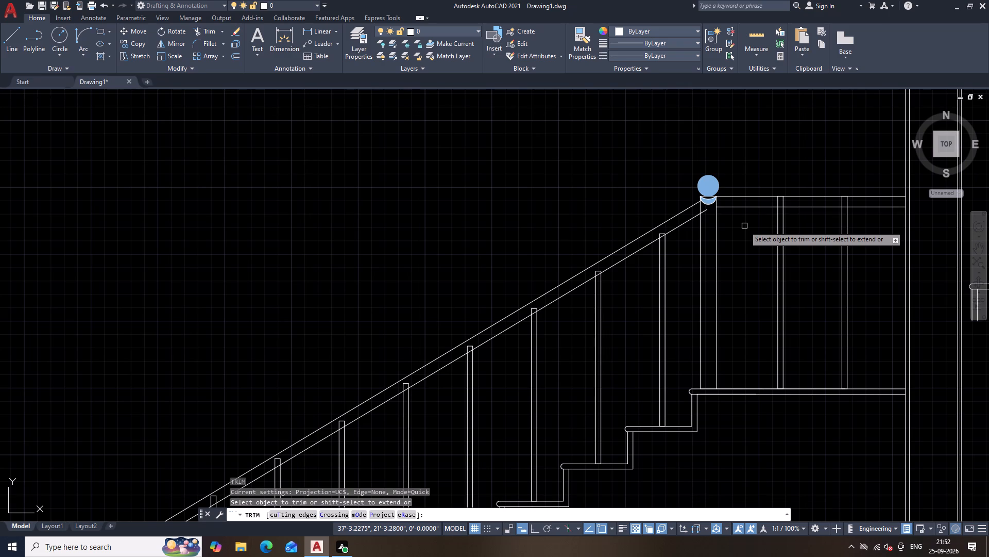
click(706, 212)
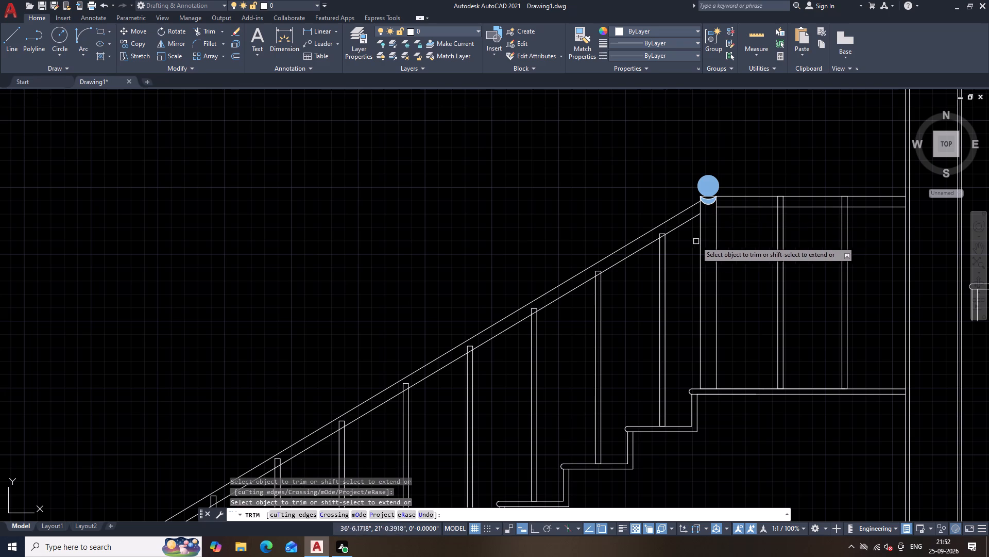
Trim the tops of the two uppermost flight balusters back to the lower sloped handrail line.
scroll(676, 254, up, 2)
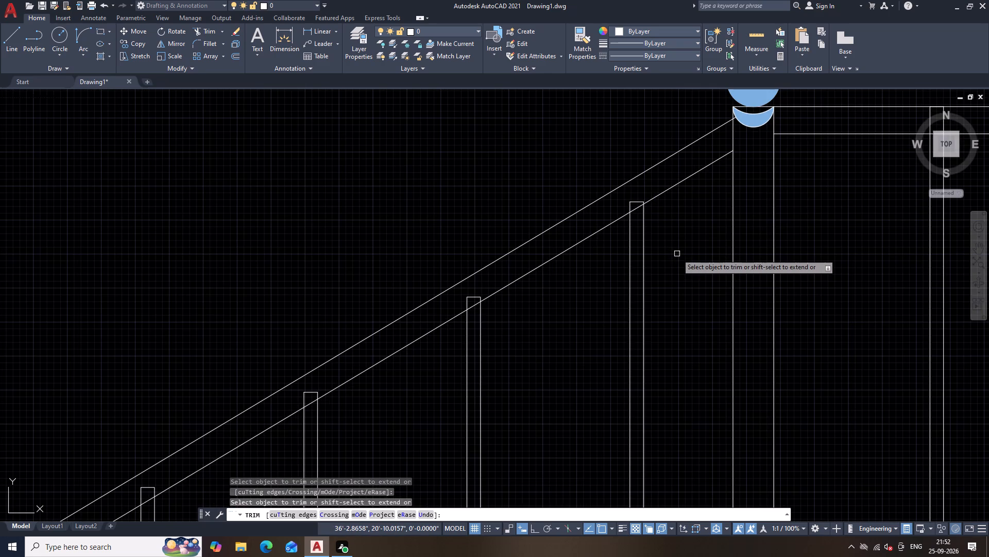
click(634, 200)
click(631, 204)
scroll(631, 204, up, 2)
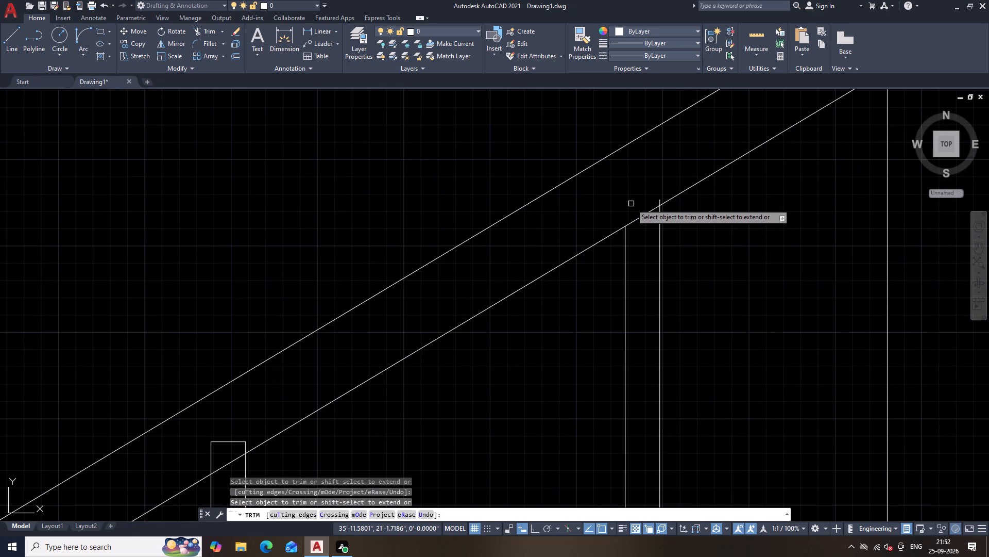
click(658, 199)
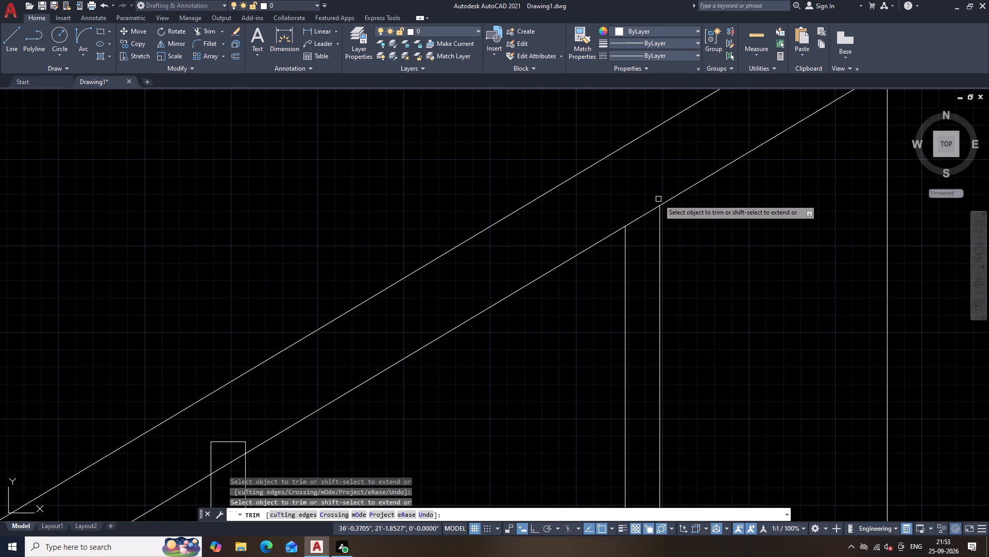
click(245, 445)
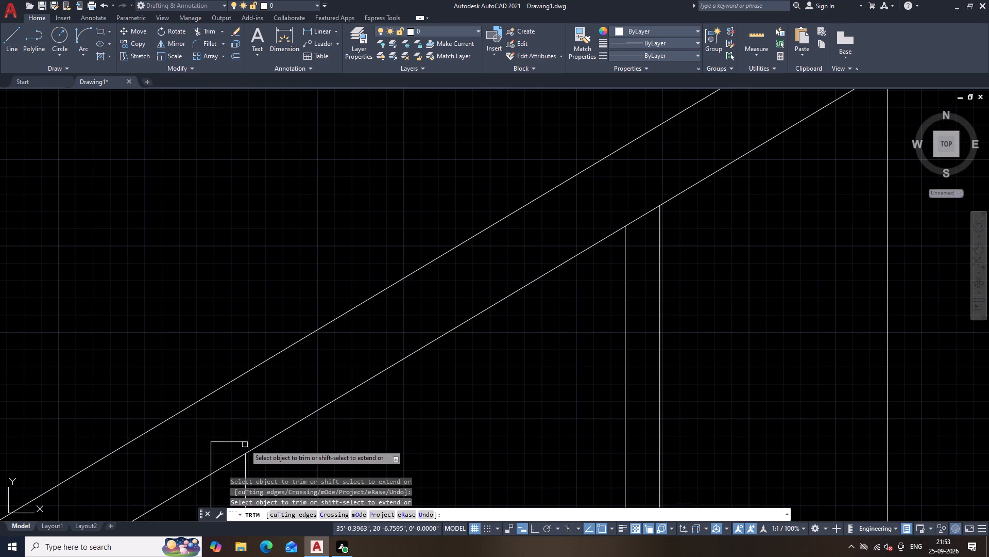
click(232, 440)
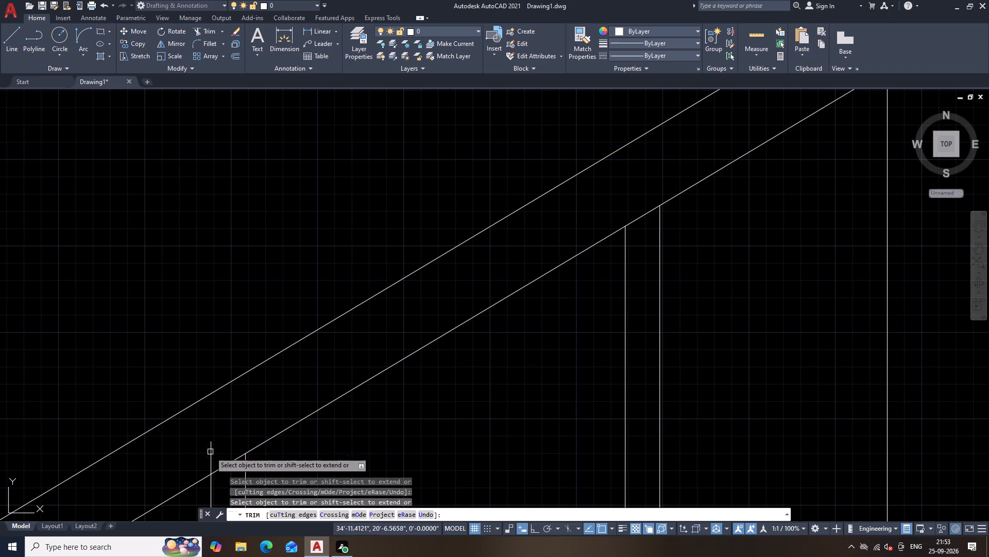
click(209, 452)
Trim the tops of the third and fourth flight balusters, counting down from the landing, to the lower sloped handrail line.
scroll(209, 452, down, 1)
middle_drag(209, 452, 354, 399)
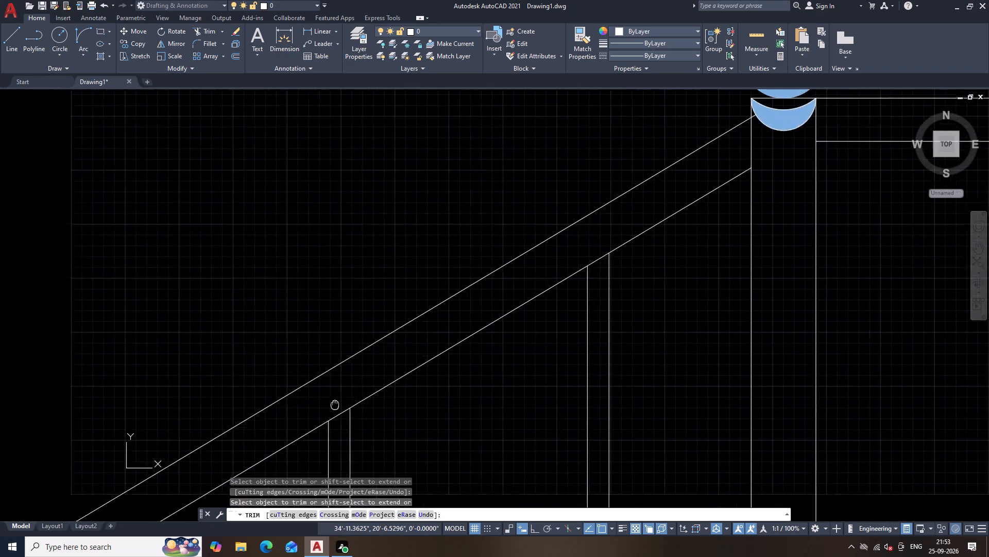
middle_drag(354, 399, 600, 264)
scroll(600, 264, down, 2)
middle_drag(544, 408, 557, 382)
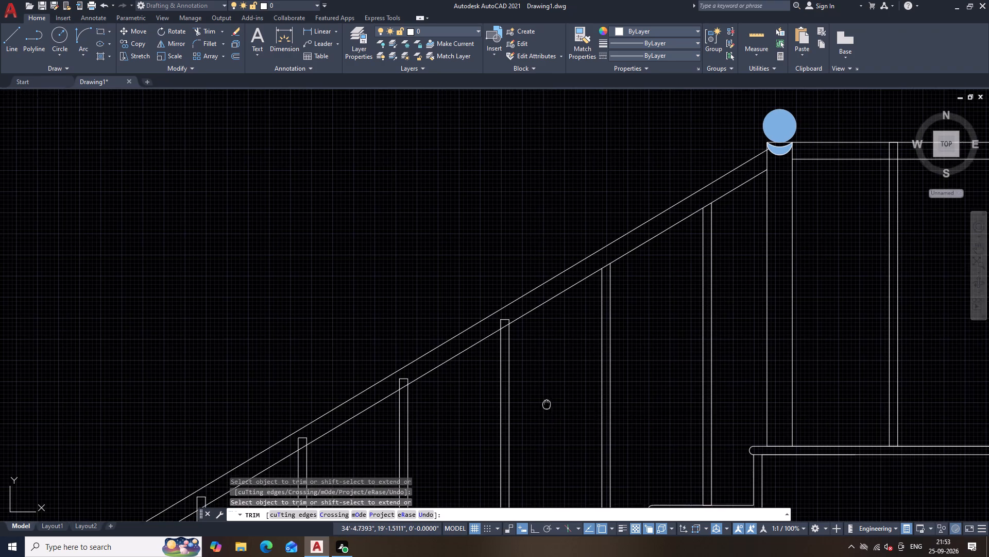
middle_drag(557, 382, 588, 313)
scroll(588, 313, up, 1)
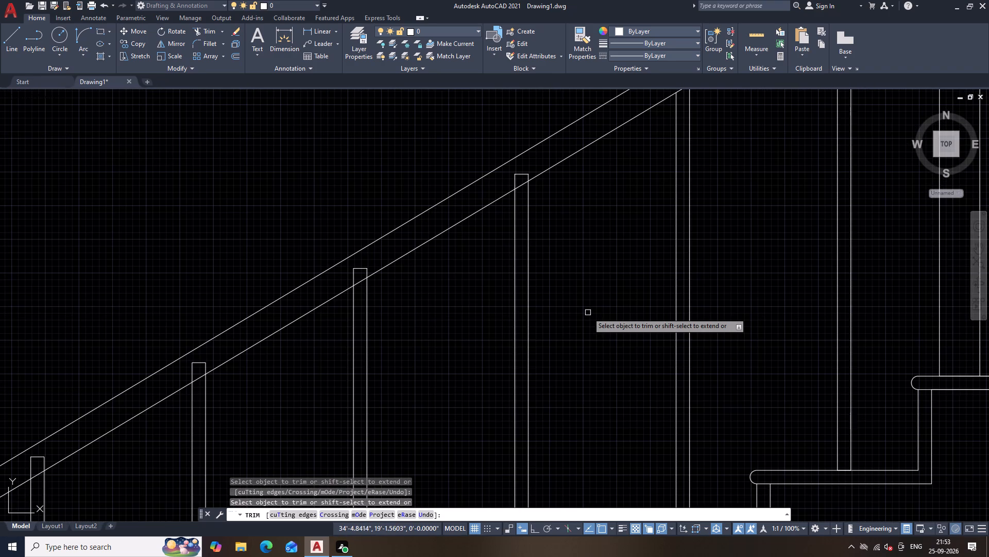
click(522, 173)
click(514, 180)
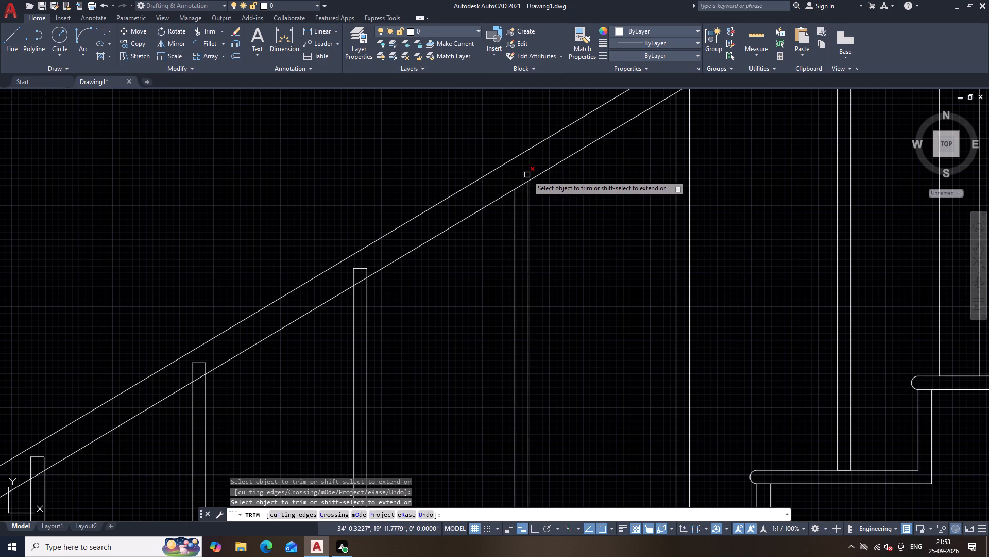
click(527, 175)
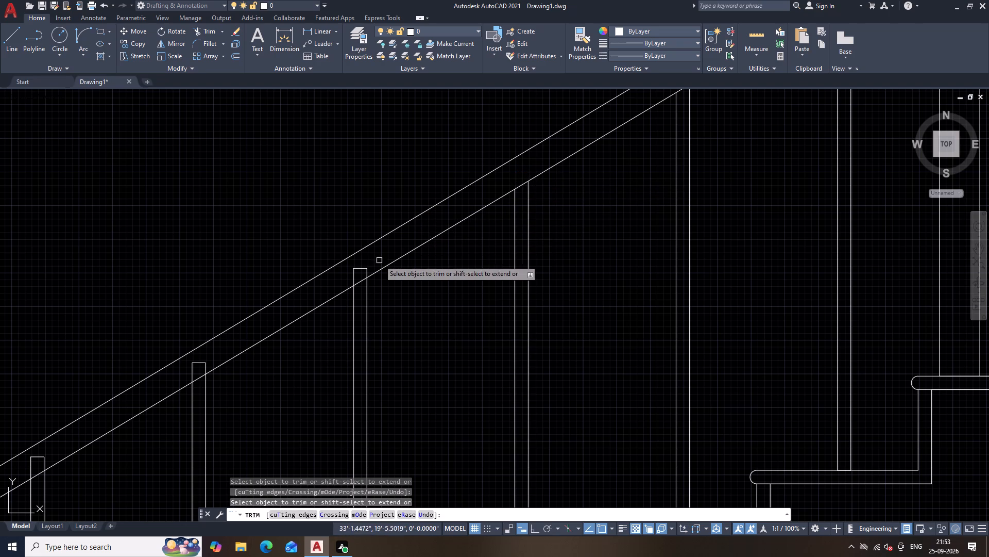
click(365, 271)
click(364, 266)
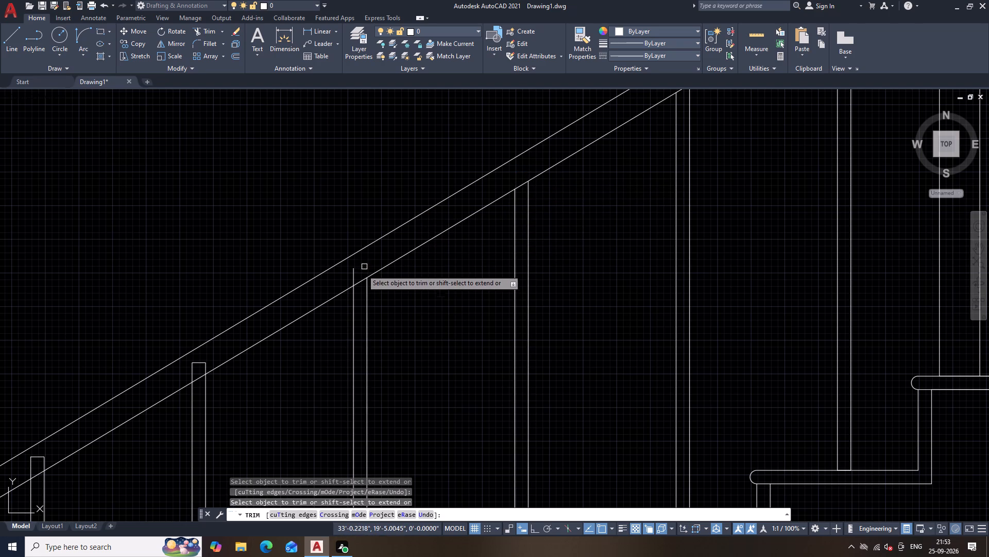
click(355, 275)
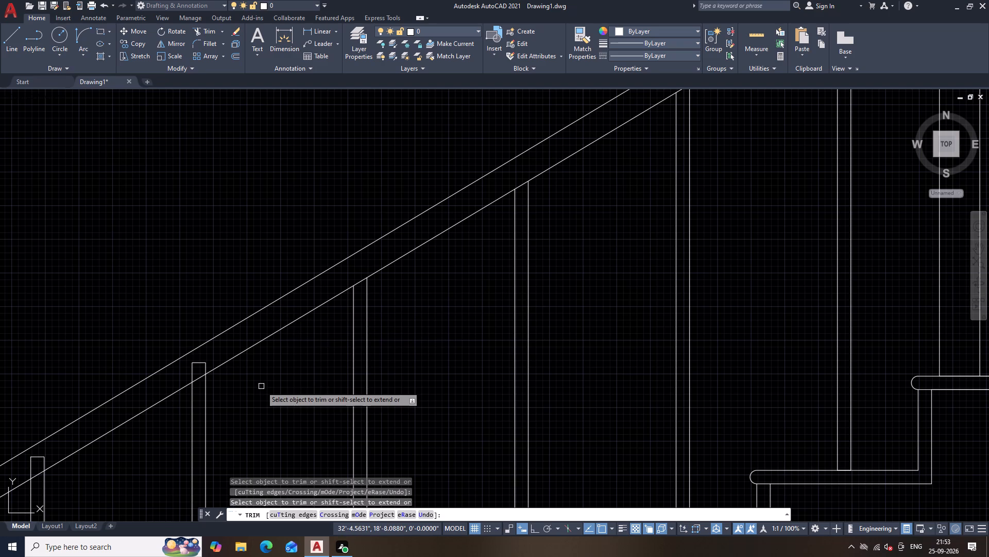
Trim the tops of the fifth, sixth and seventh flight balusters below the landing to the lower sloped handrail line.
middle_drag(261, 386, 431, 263)
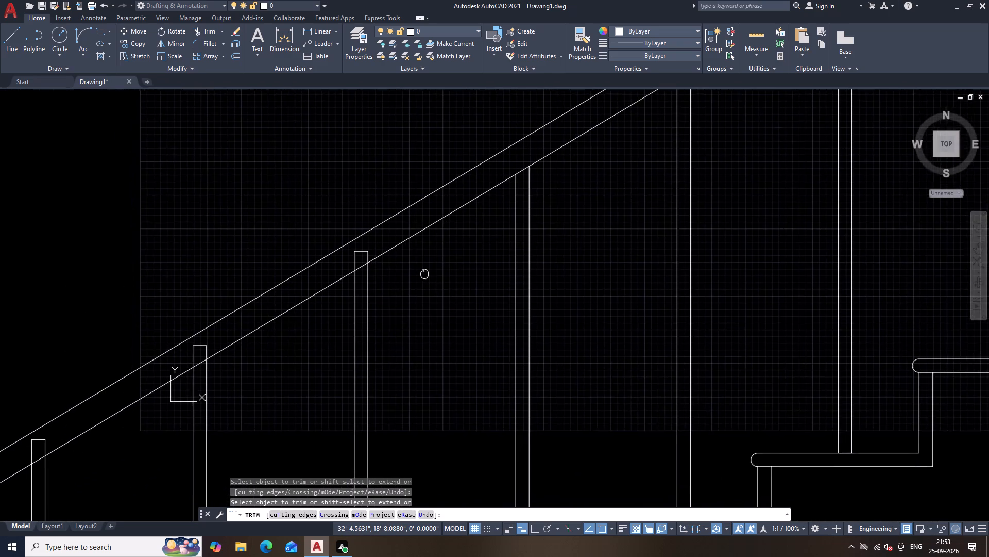
middle_drag(431, 263, 505, 175)
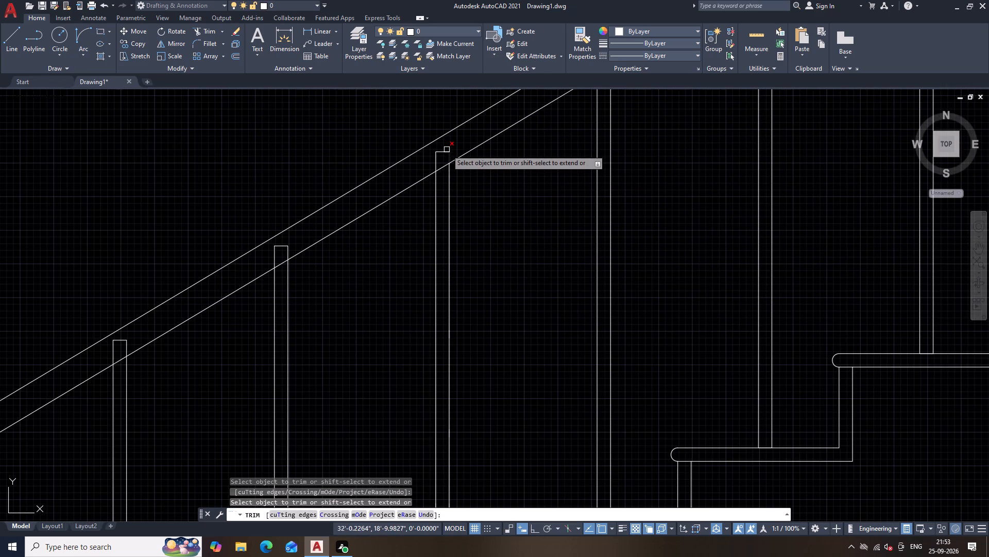
click(448, 153)
click(446, 153)
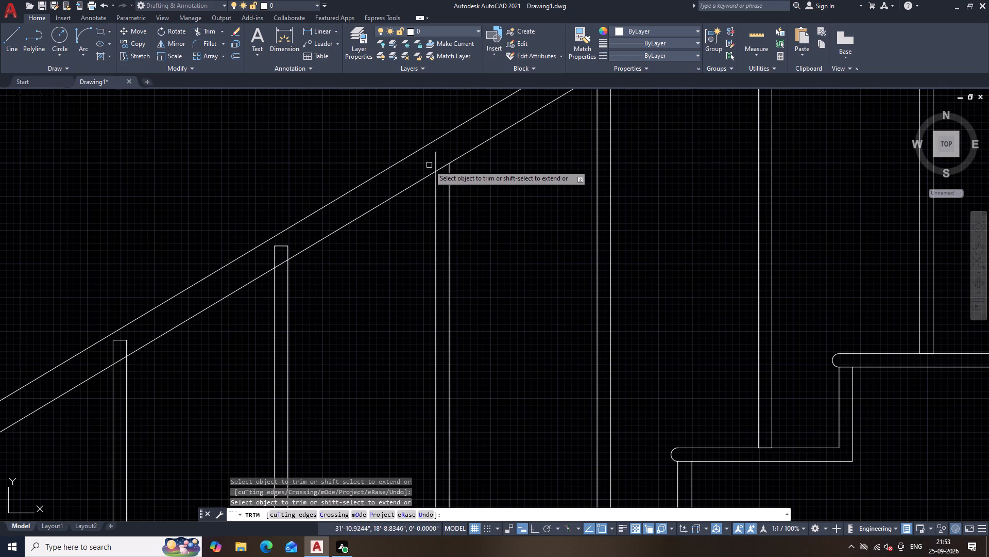
click(437, 162)
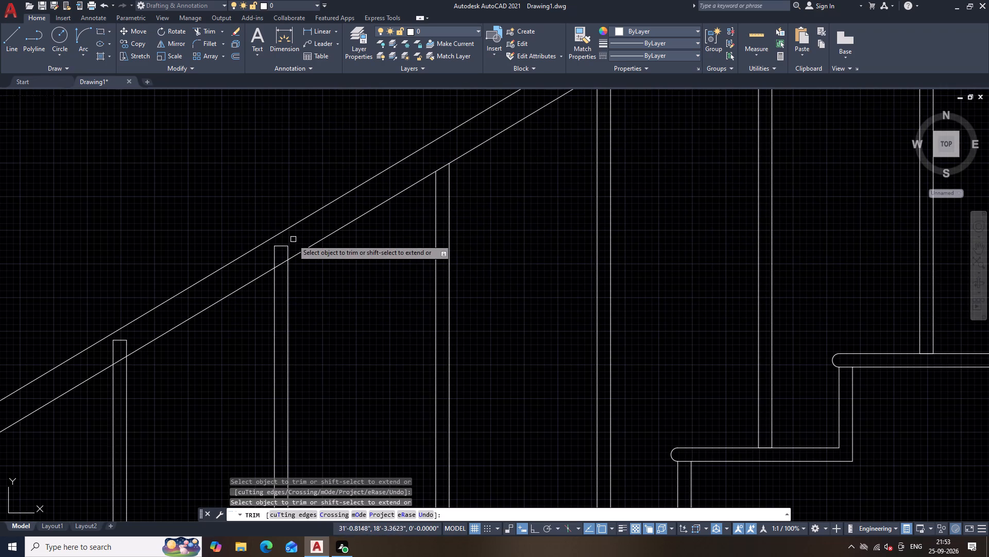
drag(293, 240, 268, 259)
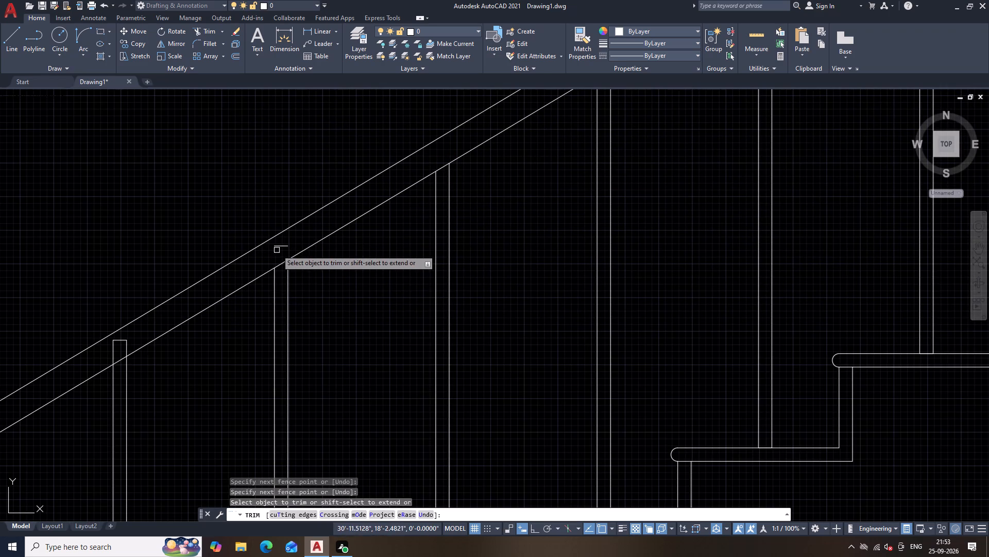
click(278, 247)
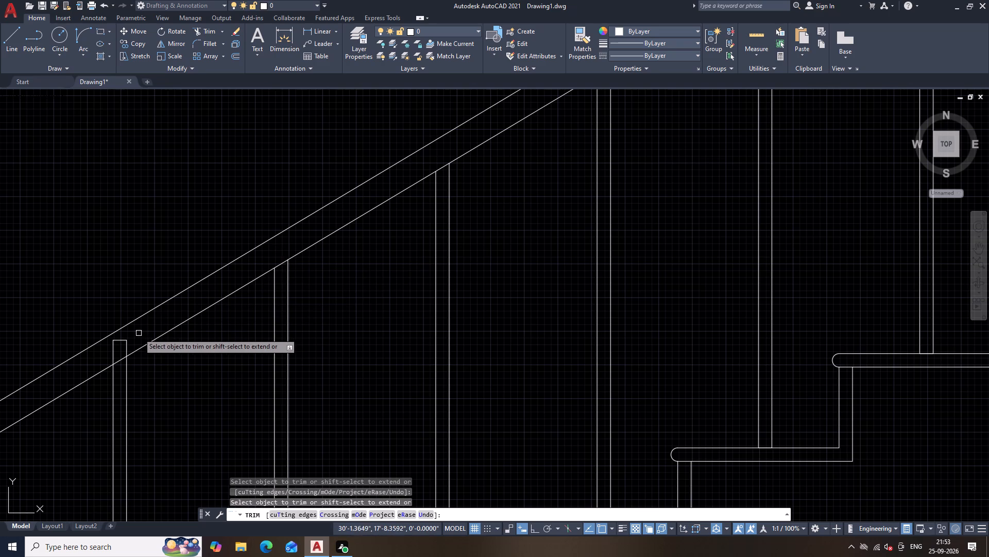
drag(139, 334, 108, 353)
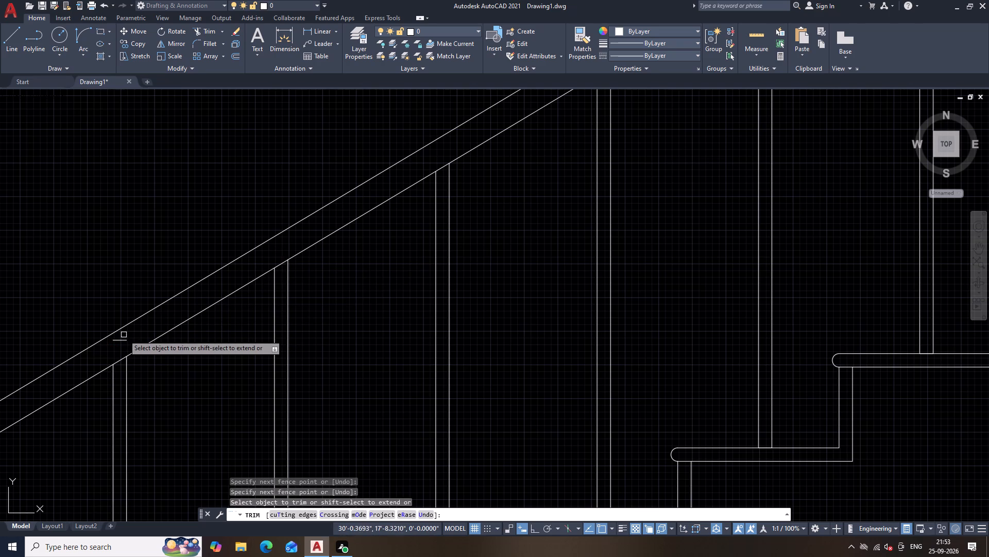
click(121, 339)
Trim the tops of the two lowest flight balusters, nearest the first post, to the lower sloped handrail line.
scroll(173, 378, down, 2)
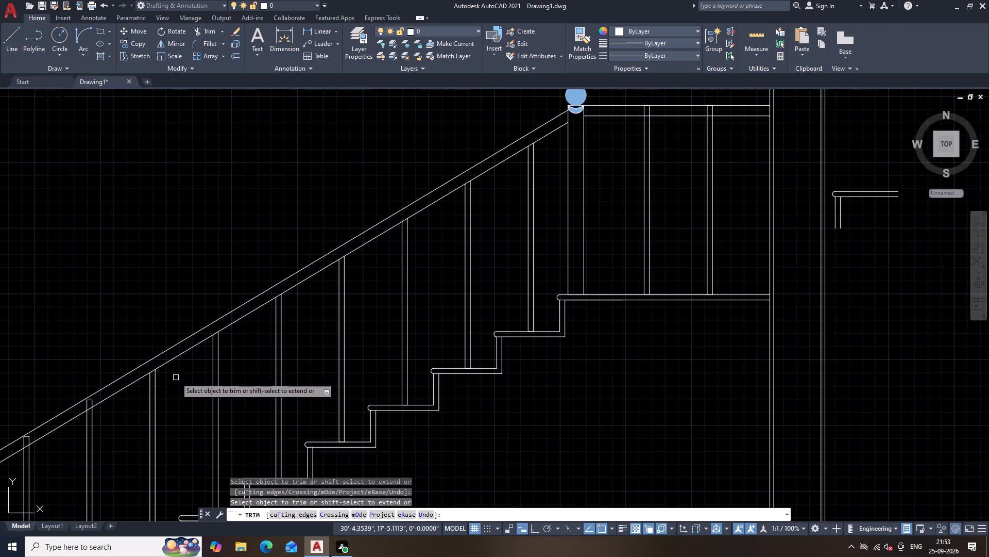
middle_drag(176, 378, 398, 318)
scroll(176, 378, down, 1)
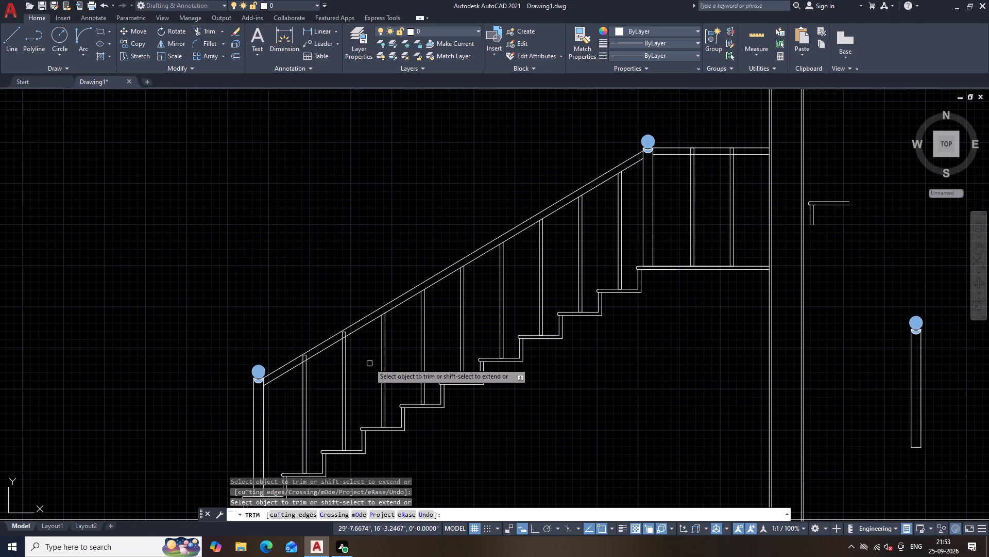
middle_drag(348, 364, 423, 327)
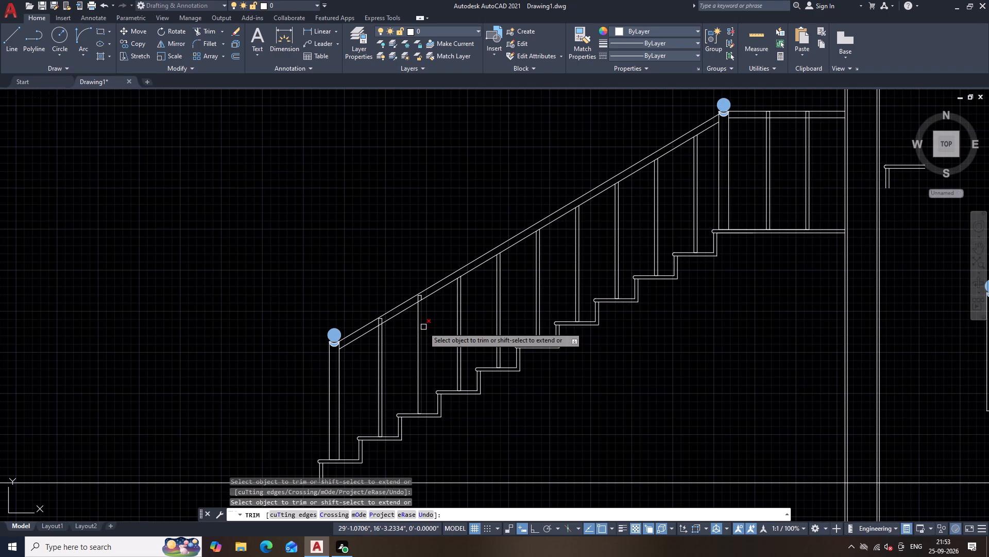
scroll(438, 318, up, 3)
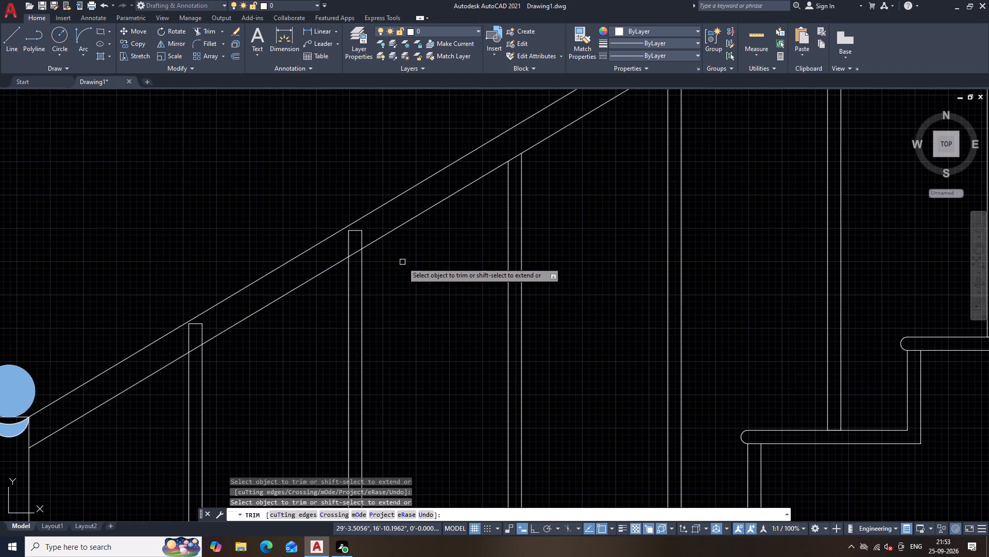
drag(373, 227, 342, 247)
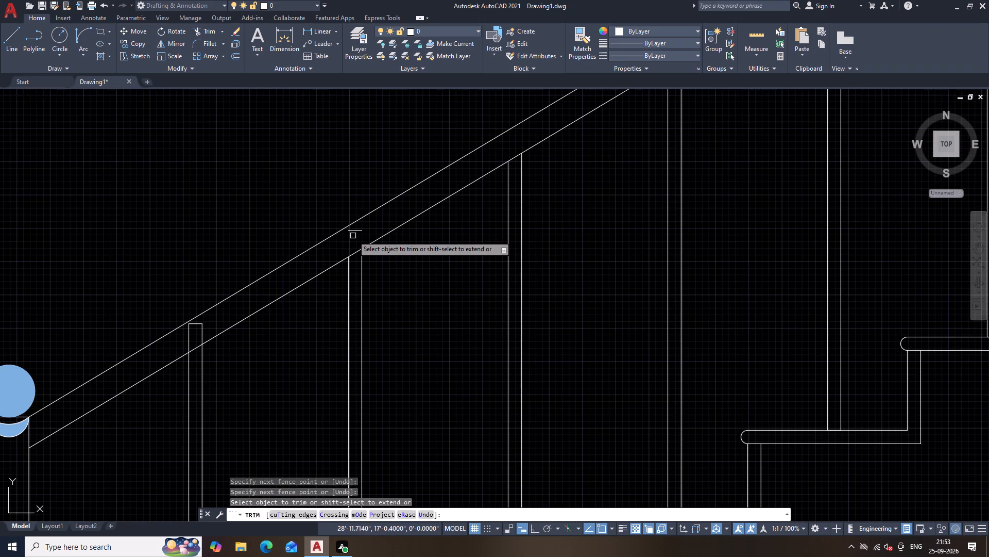
click(358, 230)
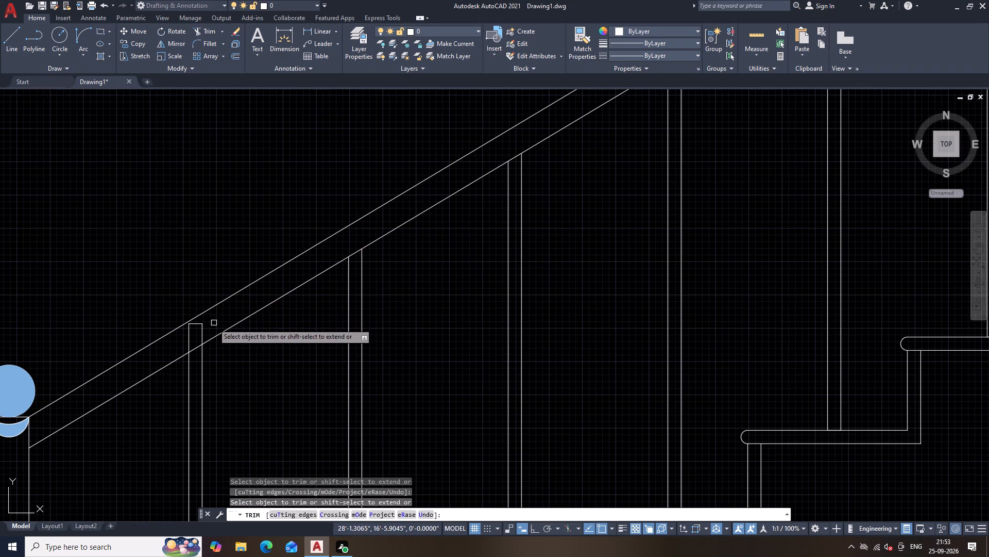
drag(213, 323, 181, 340)
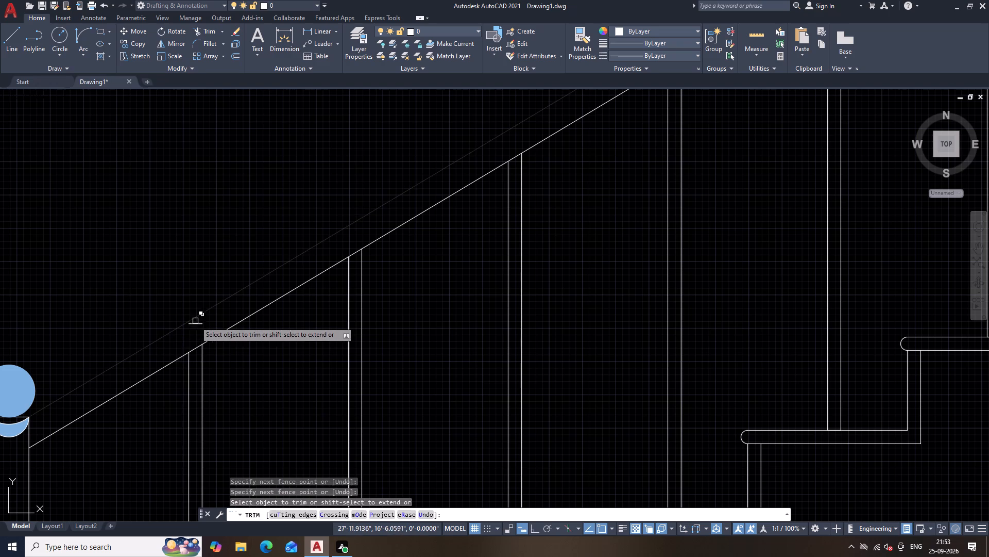
click(196, 324)
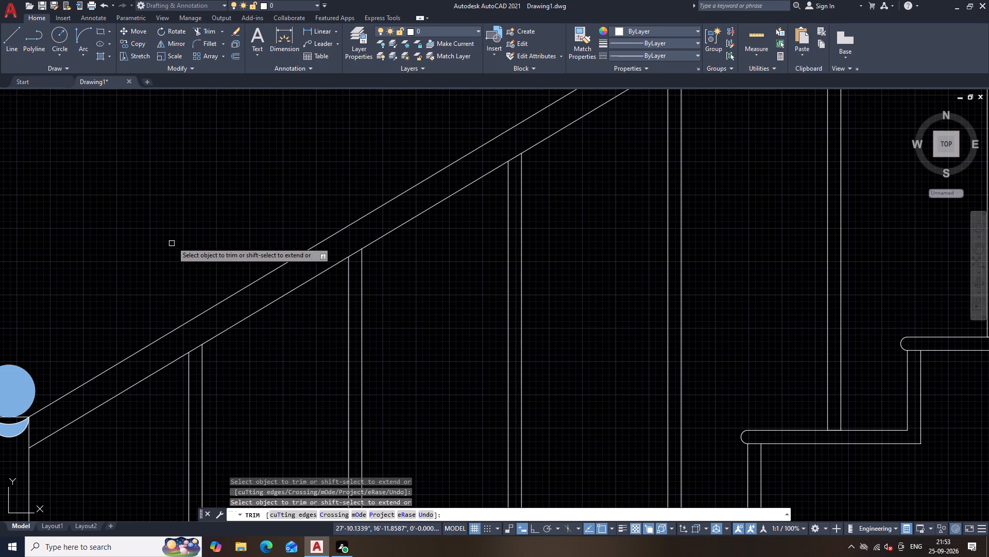
Trim the tops of the two landing balusters back to the lower line of the horizontal landing handrail.
scroll(183, 150, down, 1)
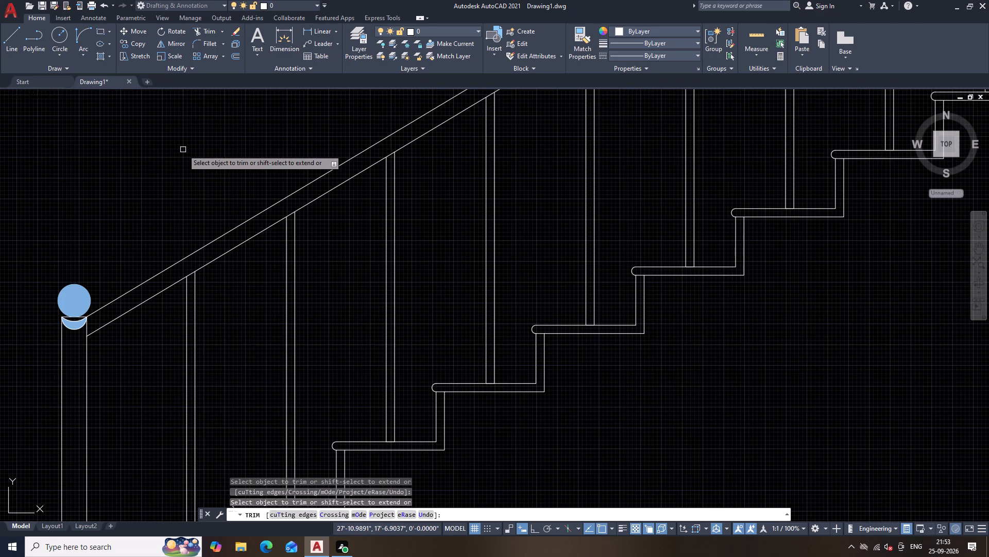
middle_drag(442, 215, 337, 284)
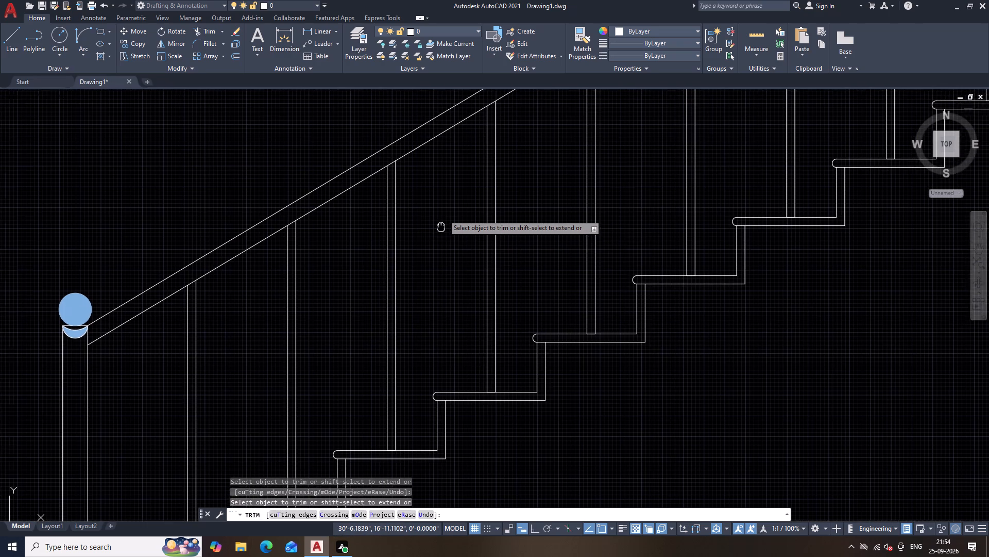
middle_drag(337, 284, 0, 454)
middle_drag(658, 326, 544, 428)
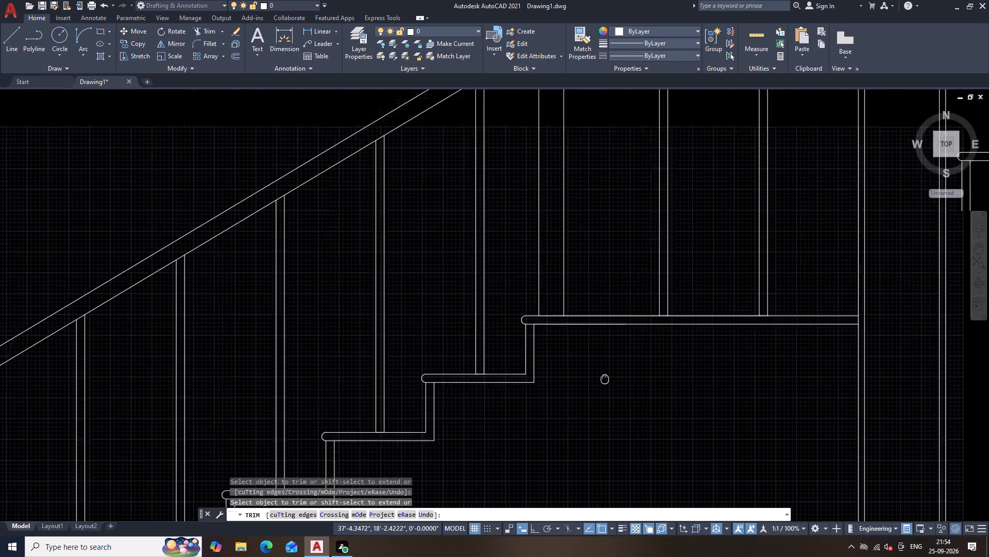
middle_drag(544, 428, 220, 548)
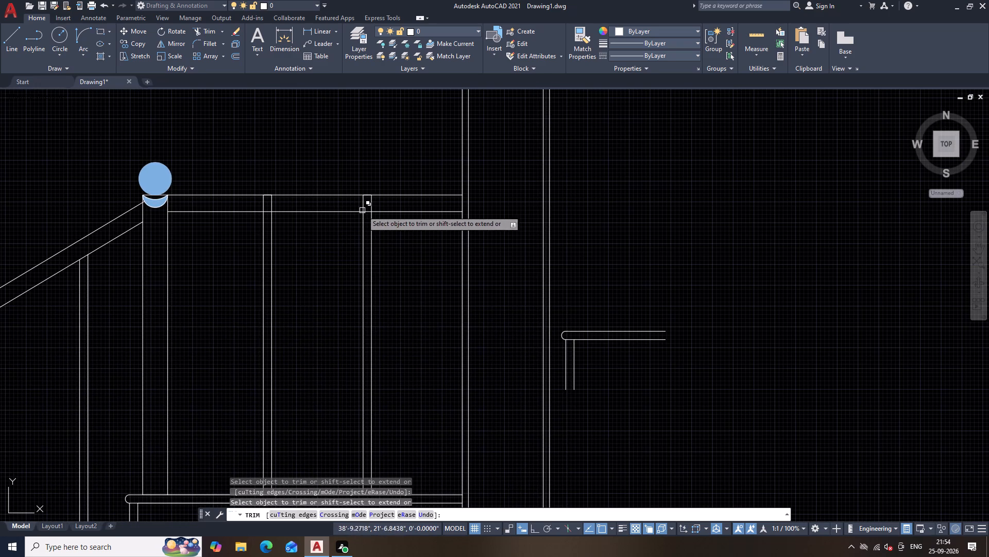
drag(381, 203, 351, 205)
drag(280, 204, 280, 204)
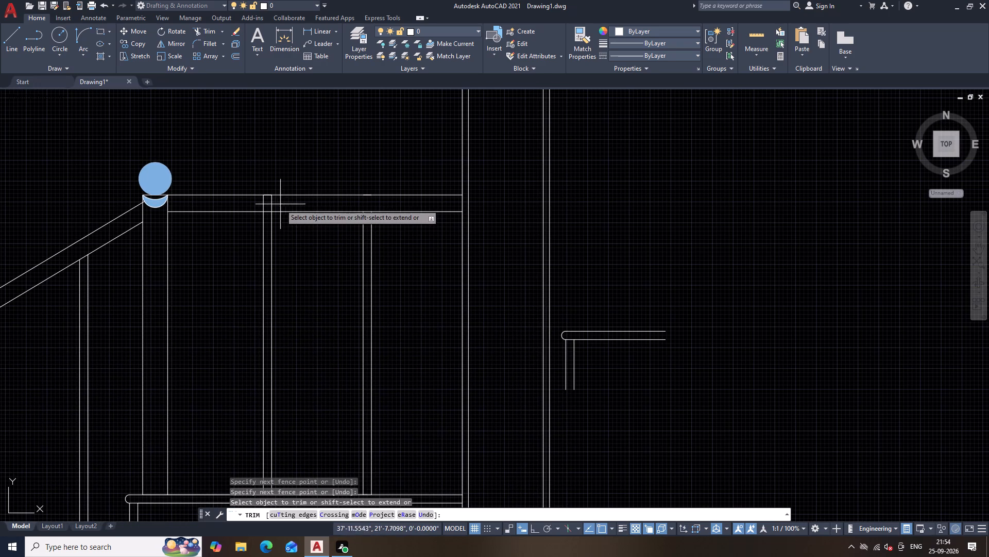
drag(280, 204, 255, 203)
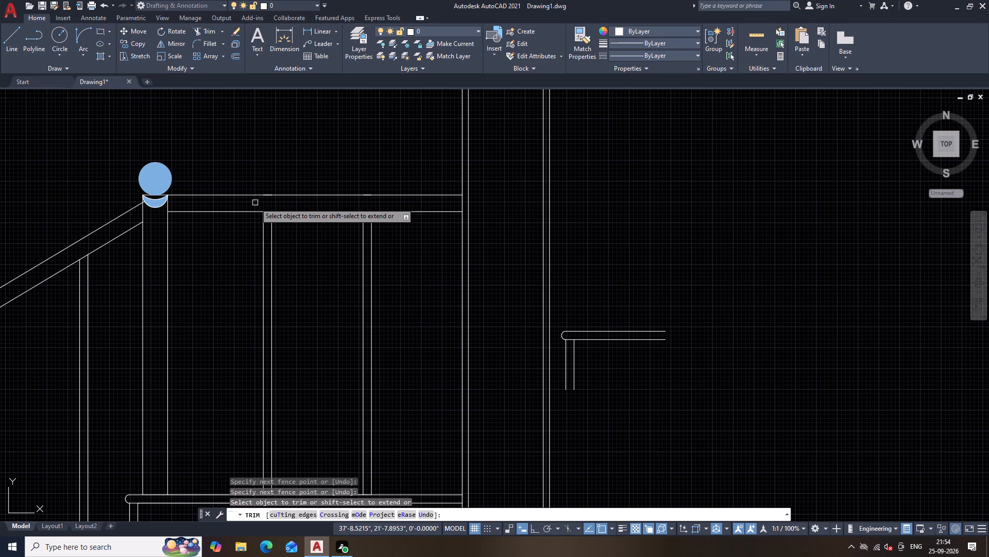
key(Escape)
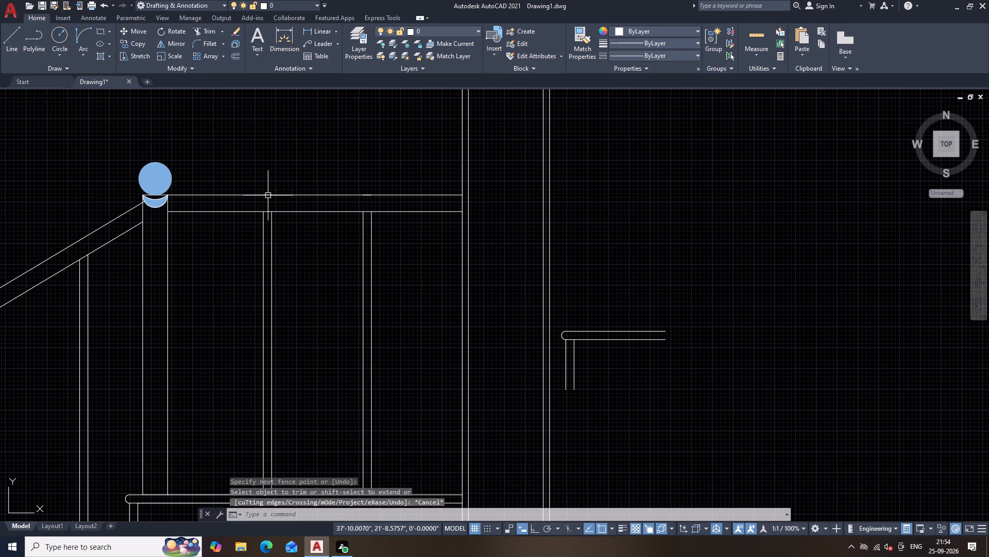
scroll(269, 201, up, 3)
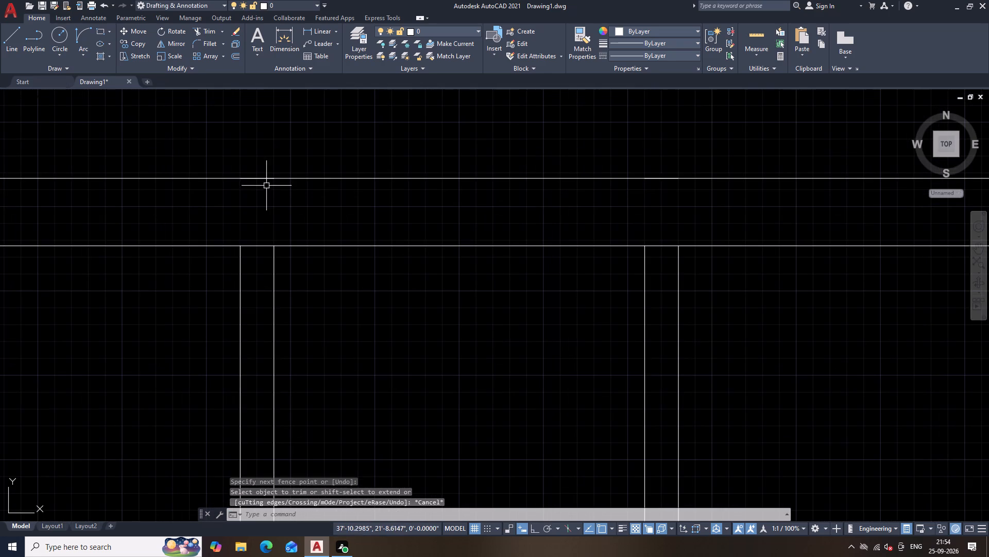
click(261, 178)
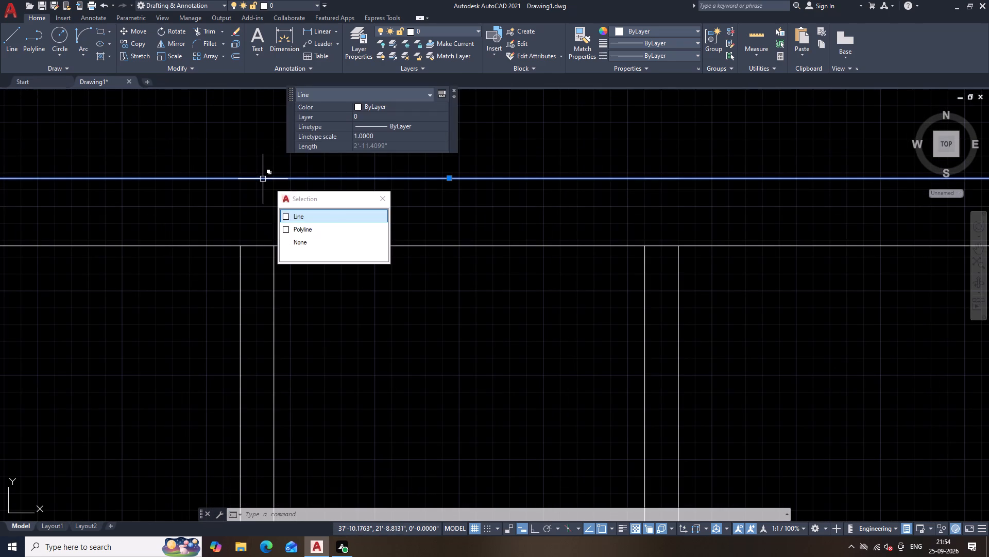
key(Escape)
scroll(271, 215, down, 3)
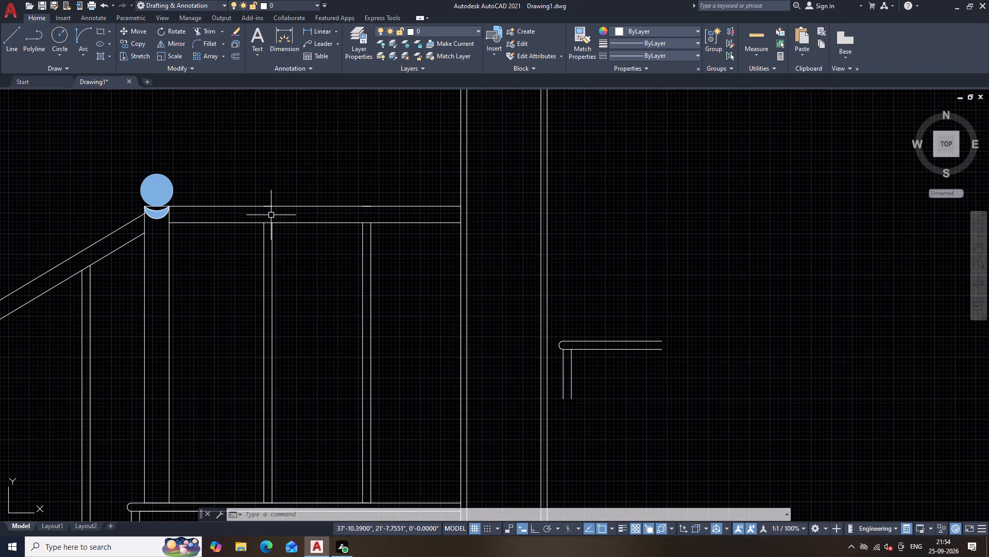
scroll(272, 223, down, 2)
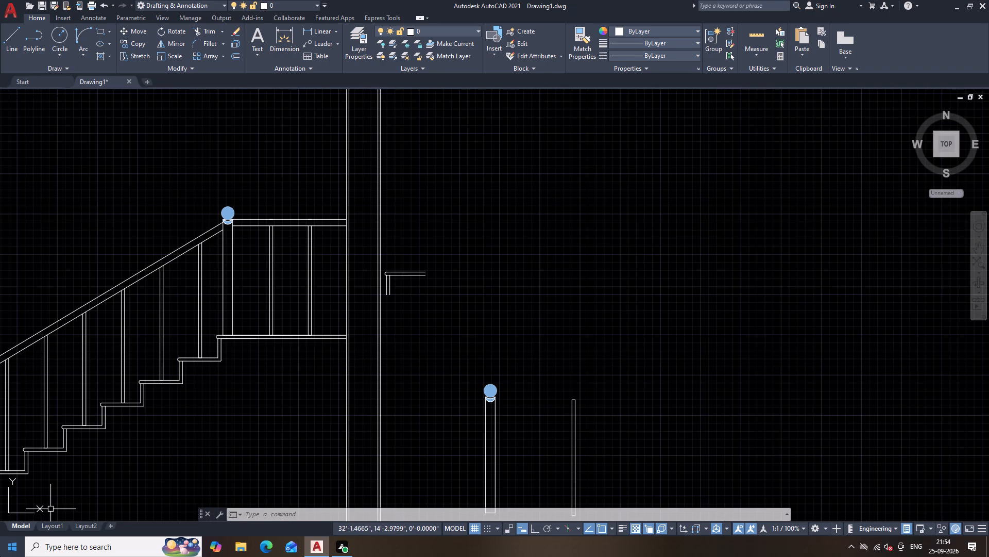
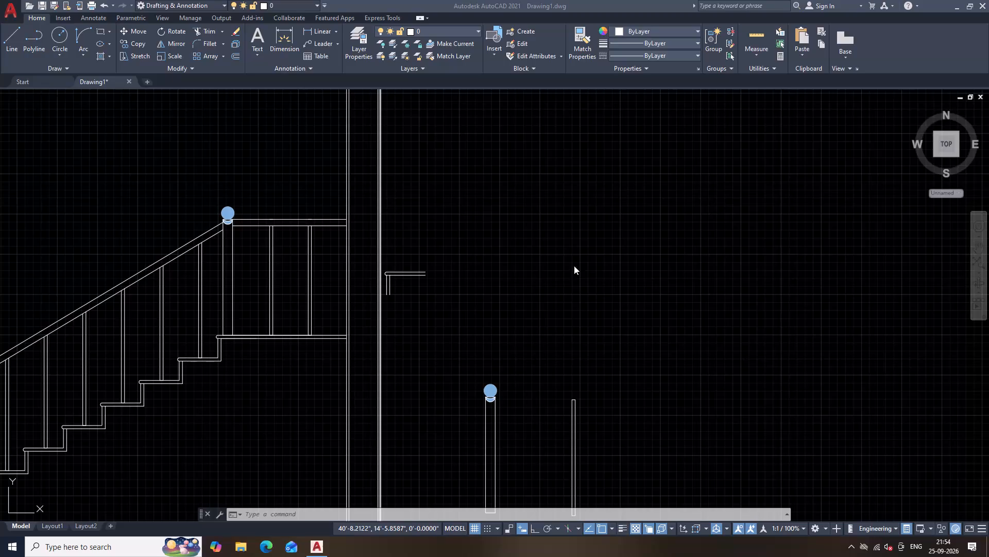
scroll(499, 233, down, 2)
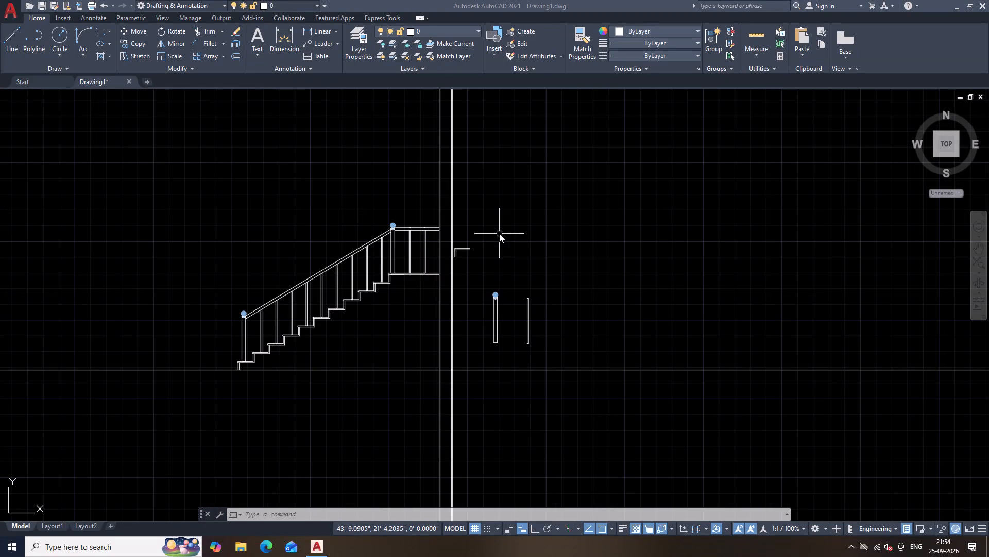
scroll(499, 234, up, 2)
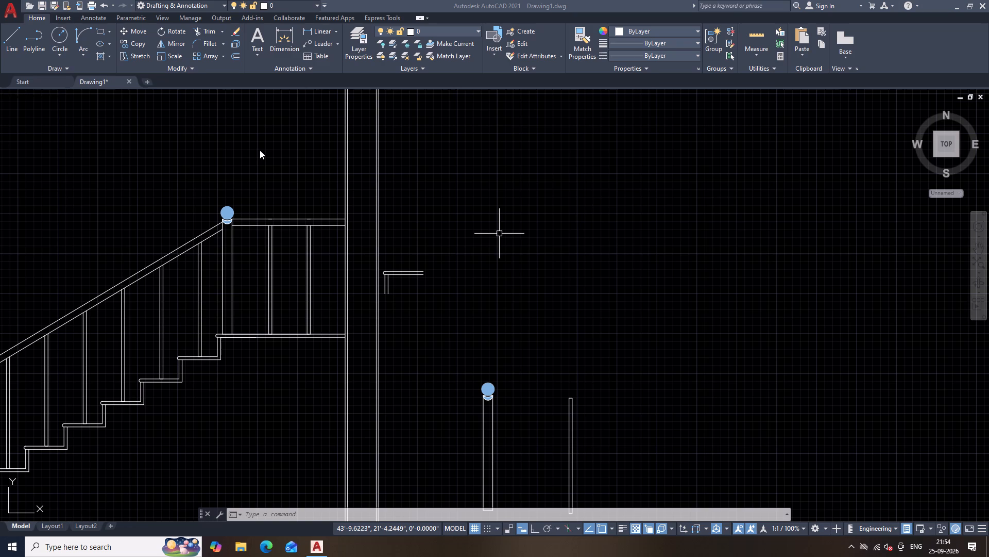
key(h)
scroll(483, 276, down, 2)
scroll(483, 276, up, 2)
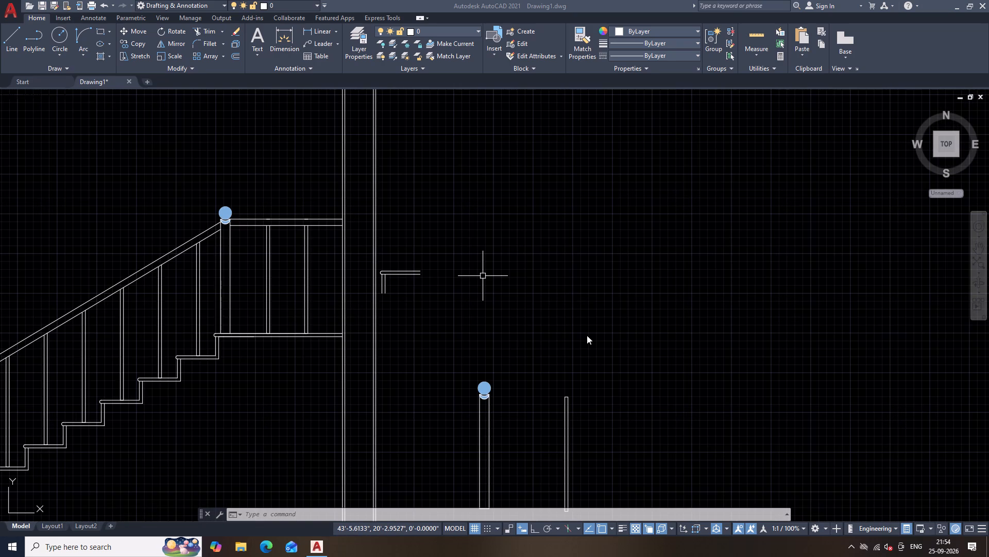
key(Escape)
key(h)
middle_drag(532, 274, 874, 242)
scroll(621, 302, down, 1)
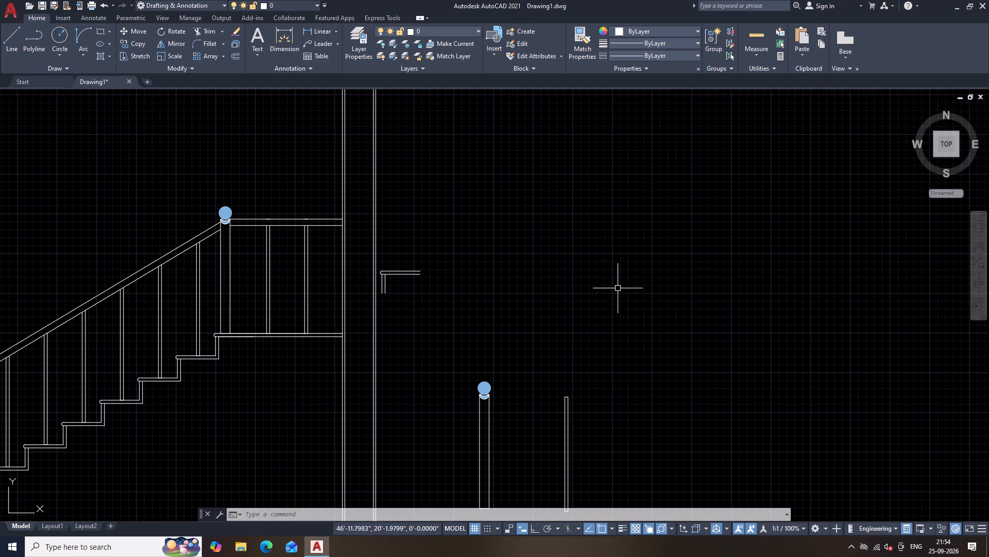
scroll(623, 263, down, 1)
Hatch the landing post and the lowest flight post with a solid fill in grey 99,100,102.
key(h)
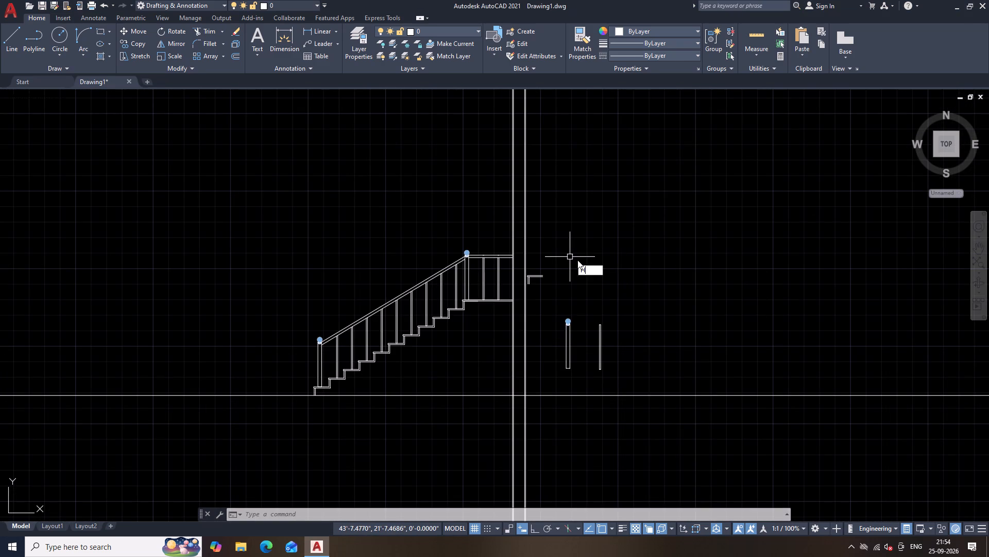
key(space)
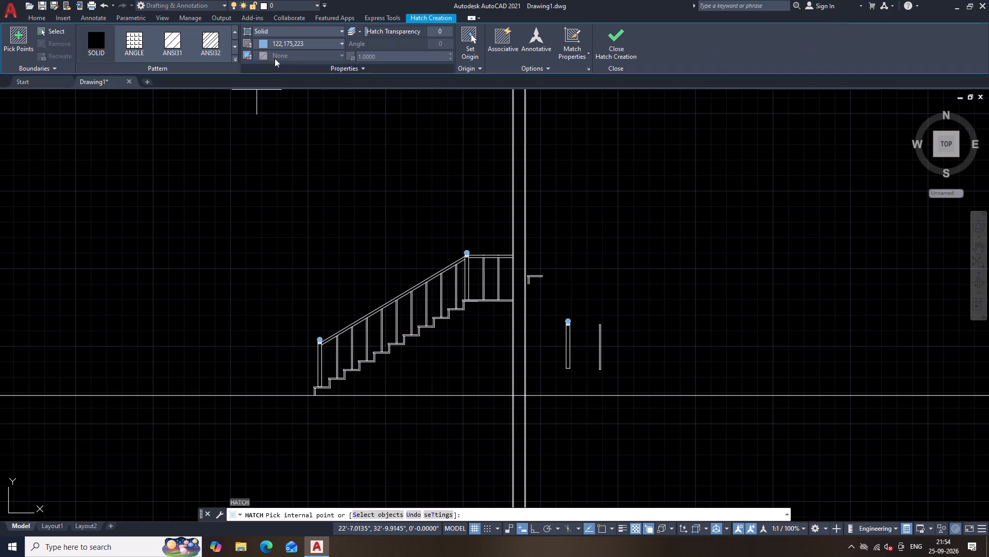
click(343, 44)
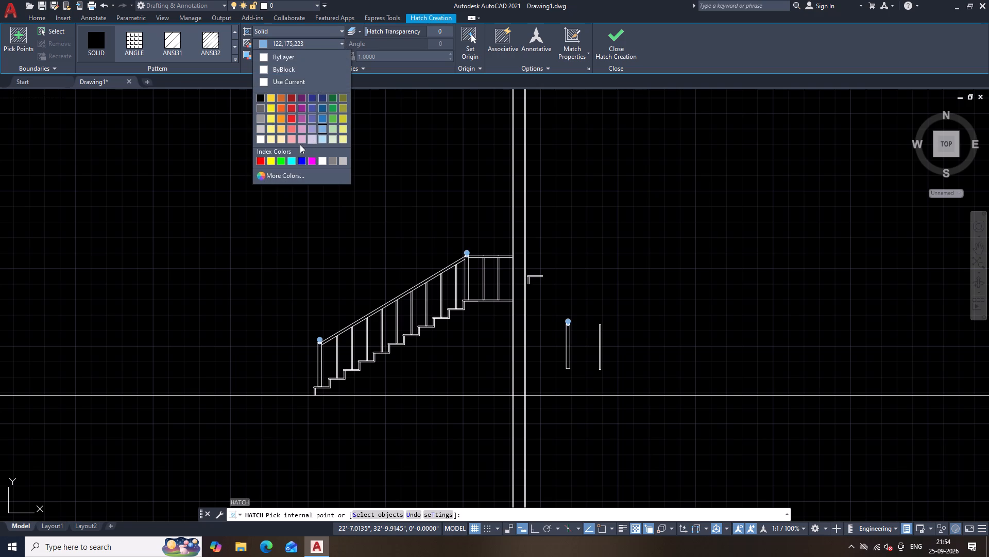
click(323, 129)
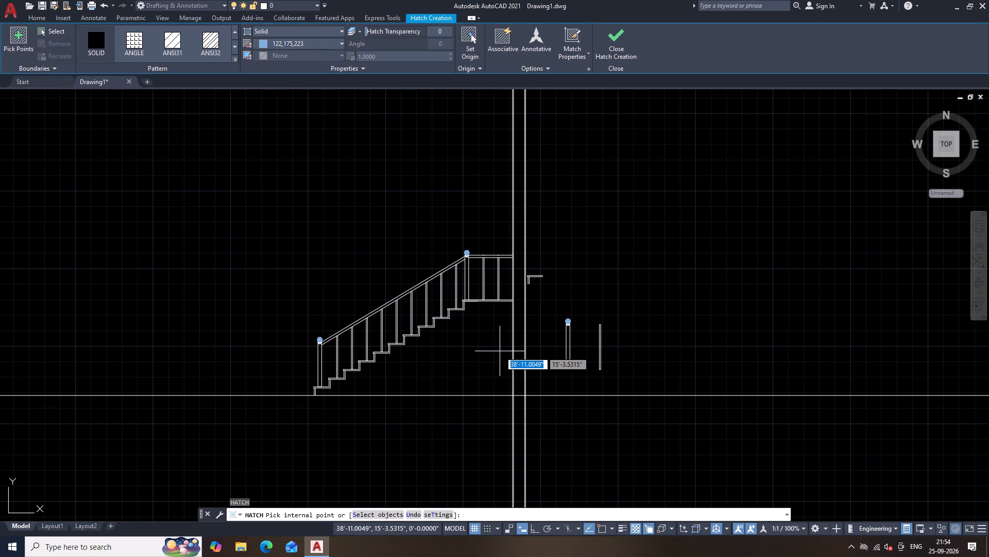
scroll(488, 349, up, 2)
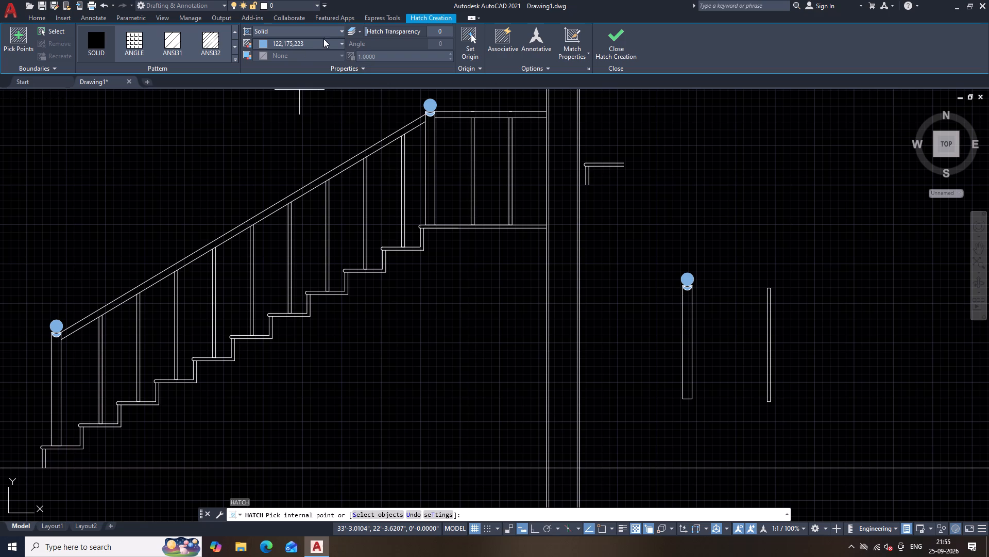
click(341, 44)
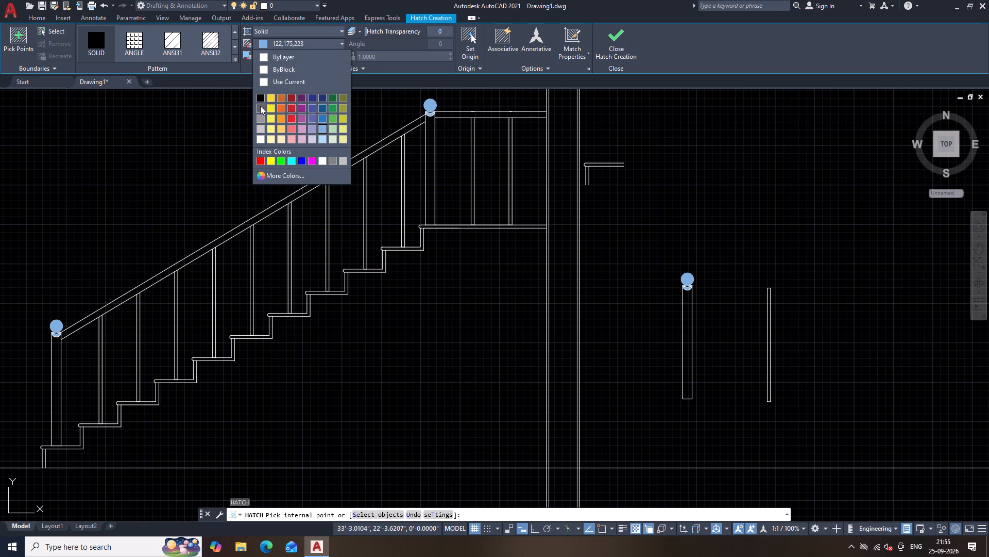
click(260, 106)
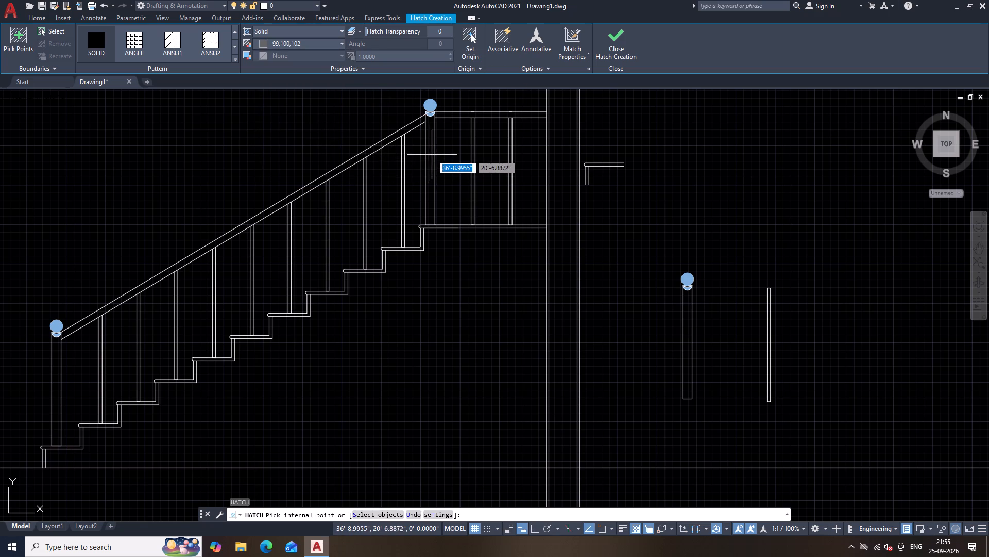
click(432, 155)
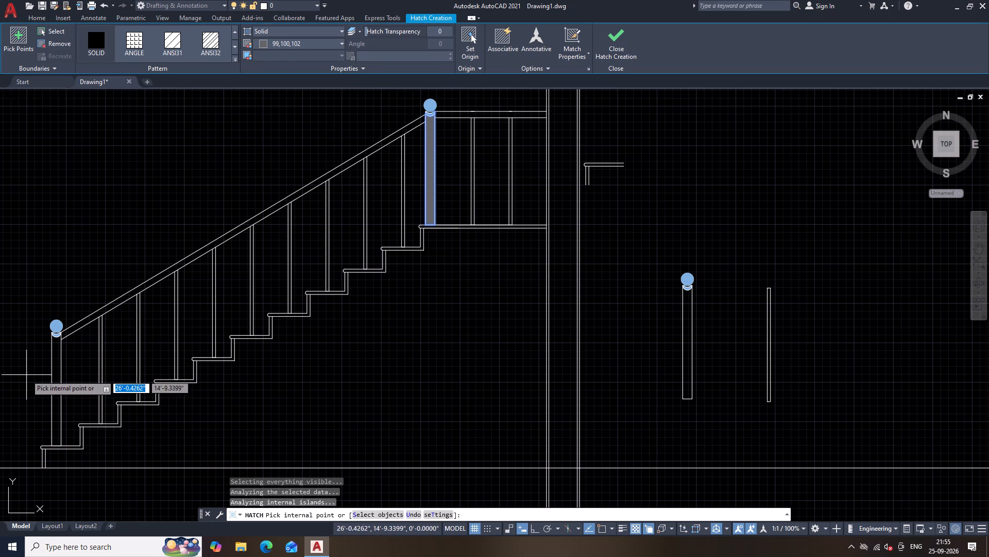
click(57, 382)
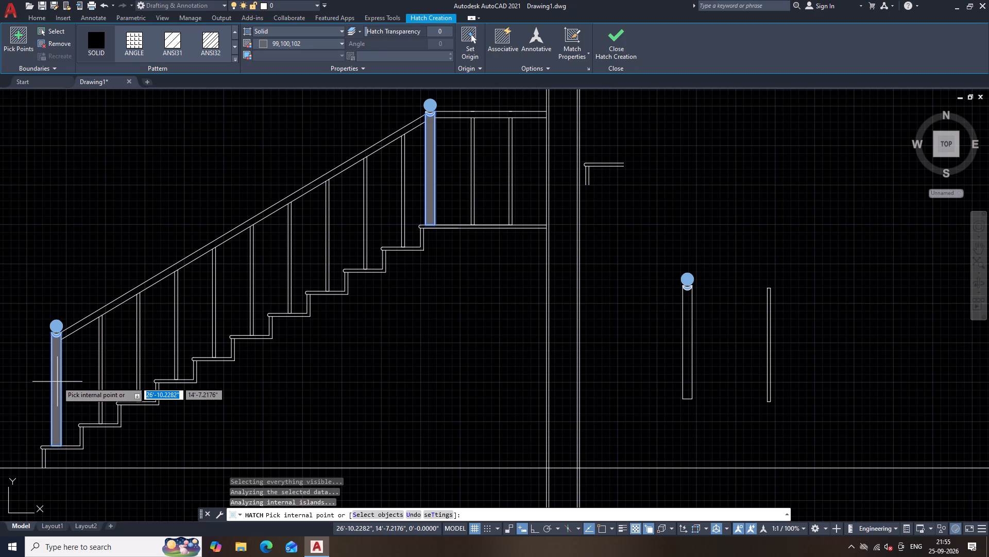
key(Escape)
Hatch the sloped flight handrail between the two posts with the STEEL pattern in grey 99,100,102.
scroll(486, 380, down, 1)
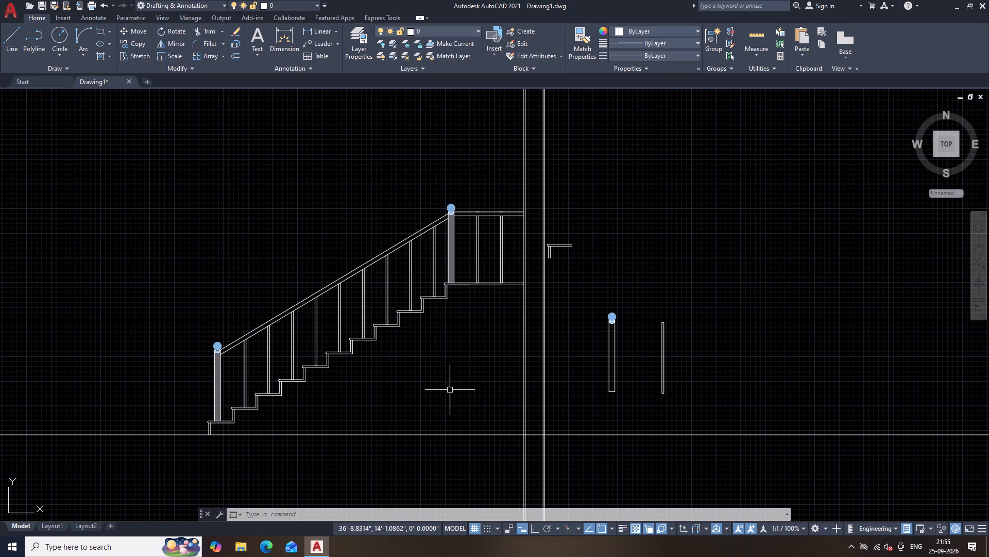
scroll(382, 273, up, 1)
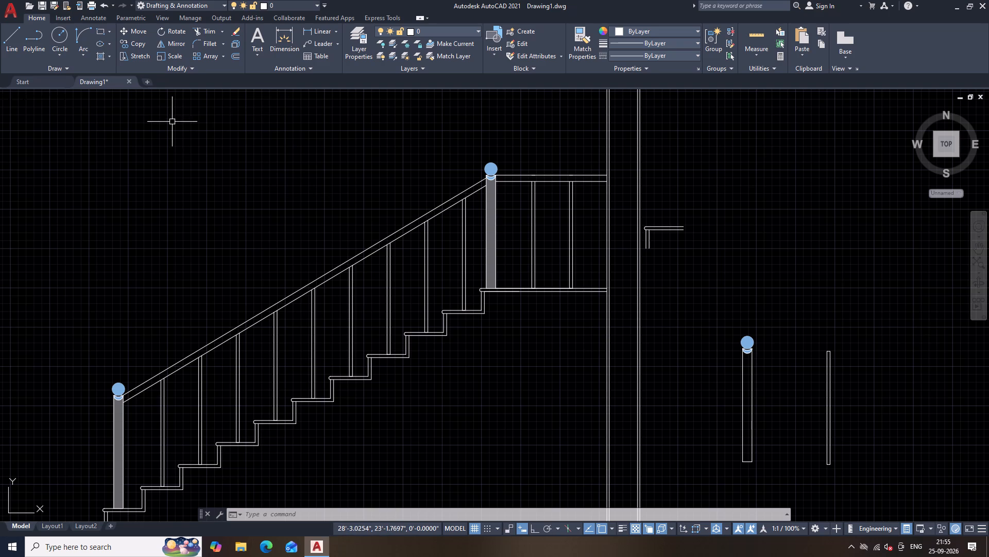
text(H)
key(space)
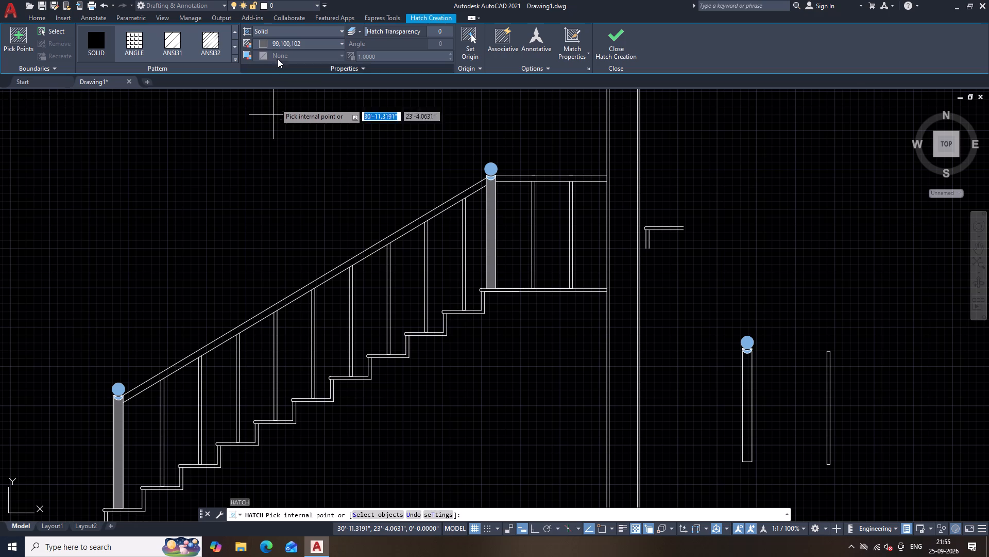
click(234, 58)
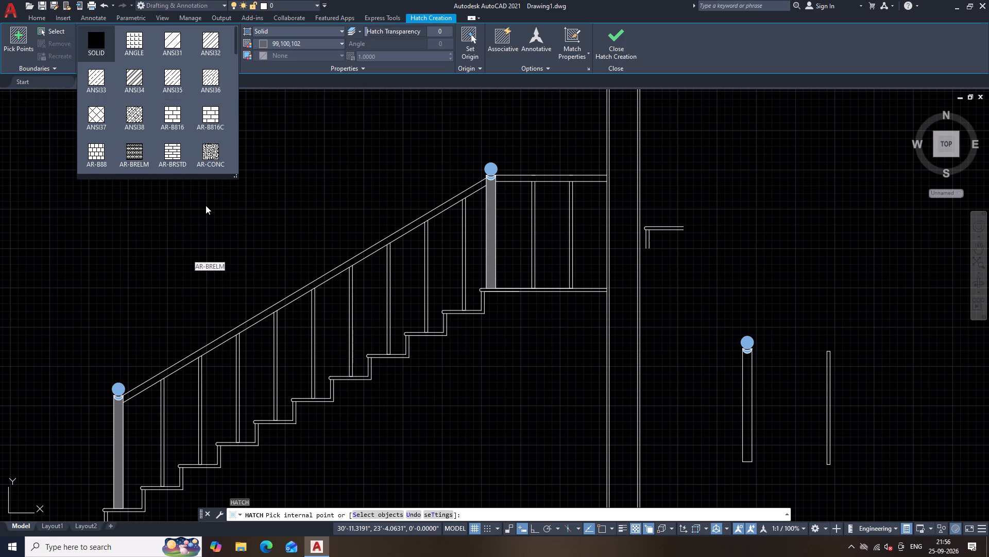
scroll(214, 128, down, 2)
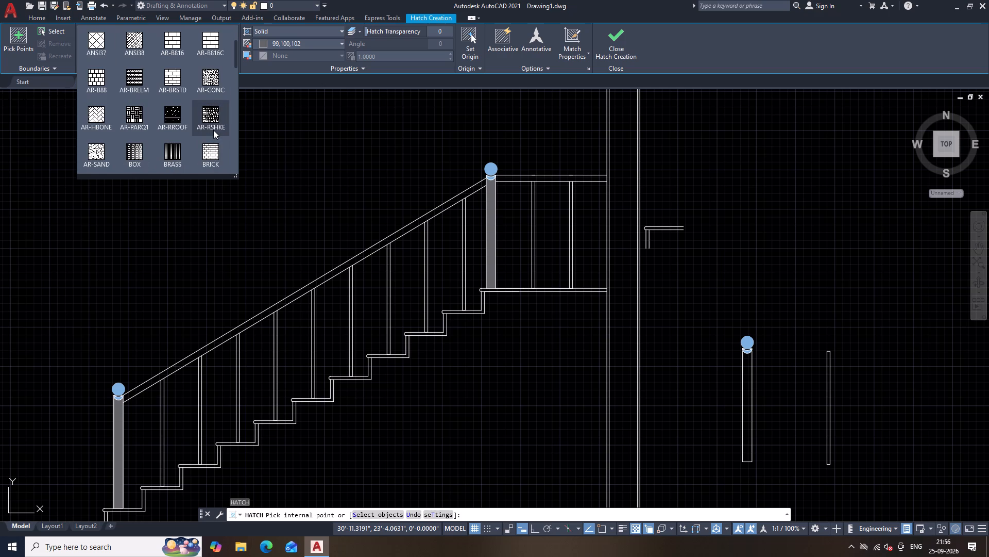
scroll(213, 130, down, 2)
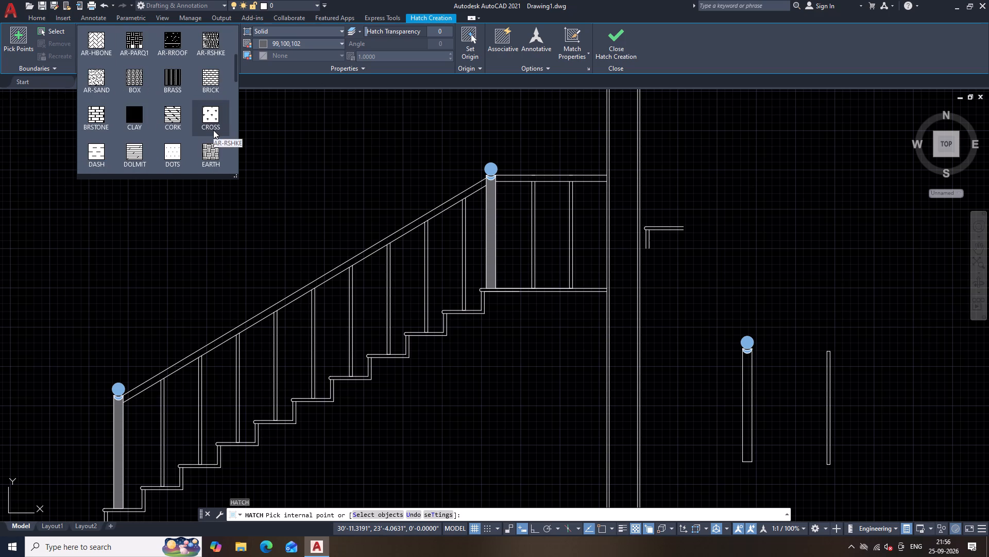
scroll(213, 130, down, 1)
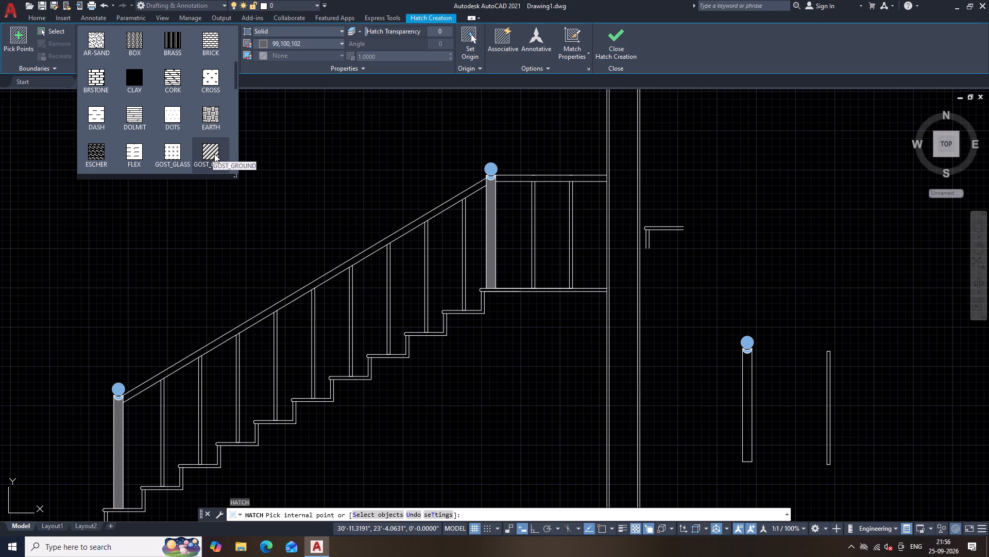
scroll(214, 154, down, 4)
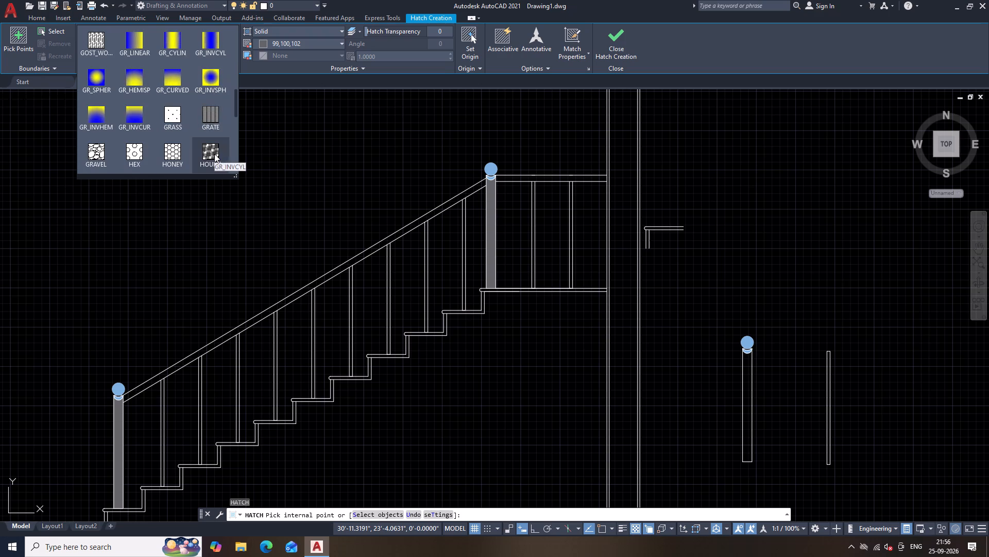
scroll(214, 154, down, 1)
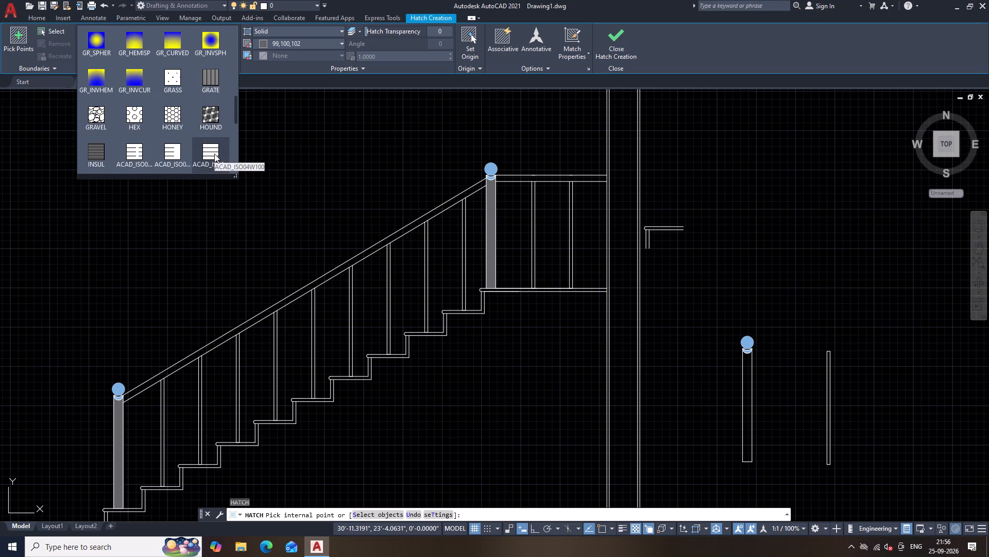
scroll(214, 154, down, 2)
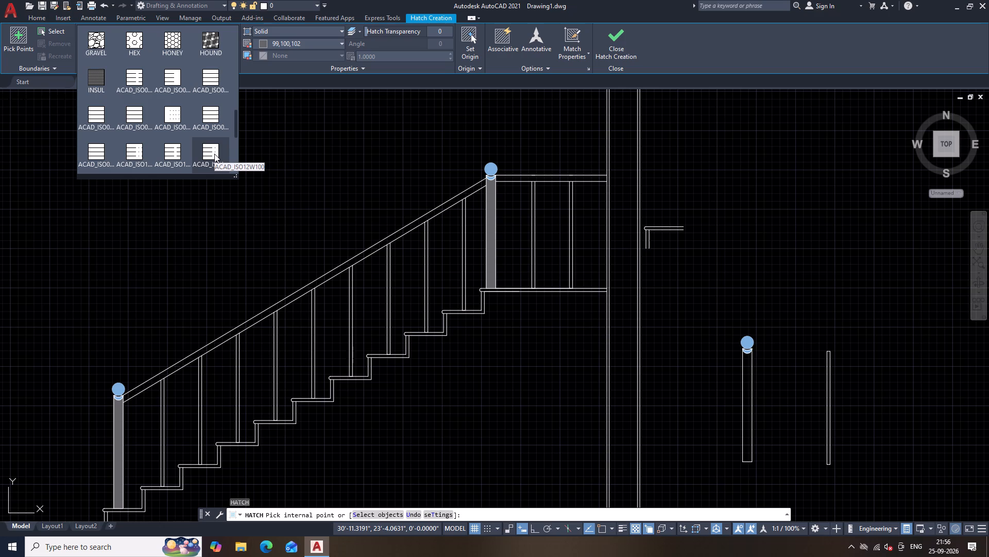
scroll(214, 154, down, 2)
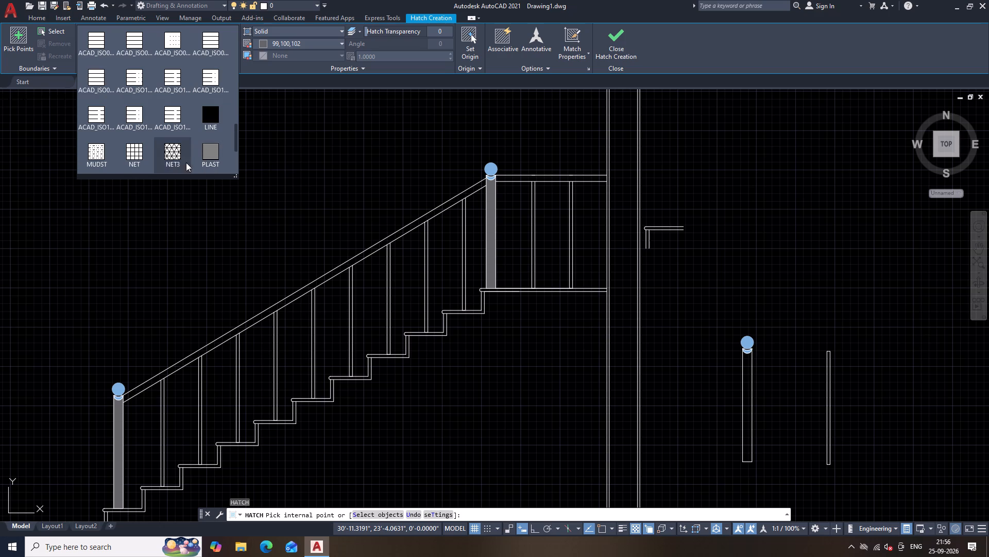
scroll(176, 136, down, 2)
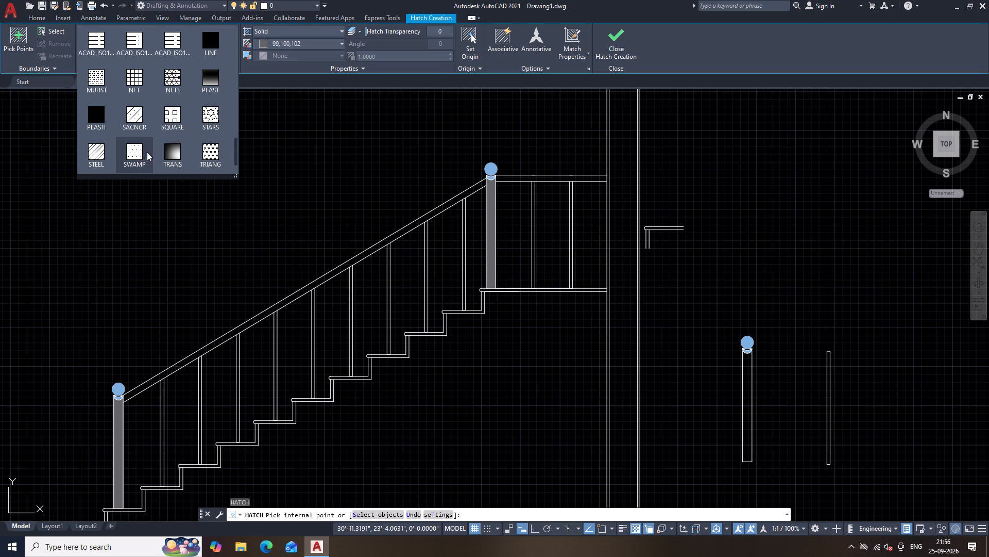
click(100, 154)
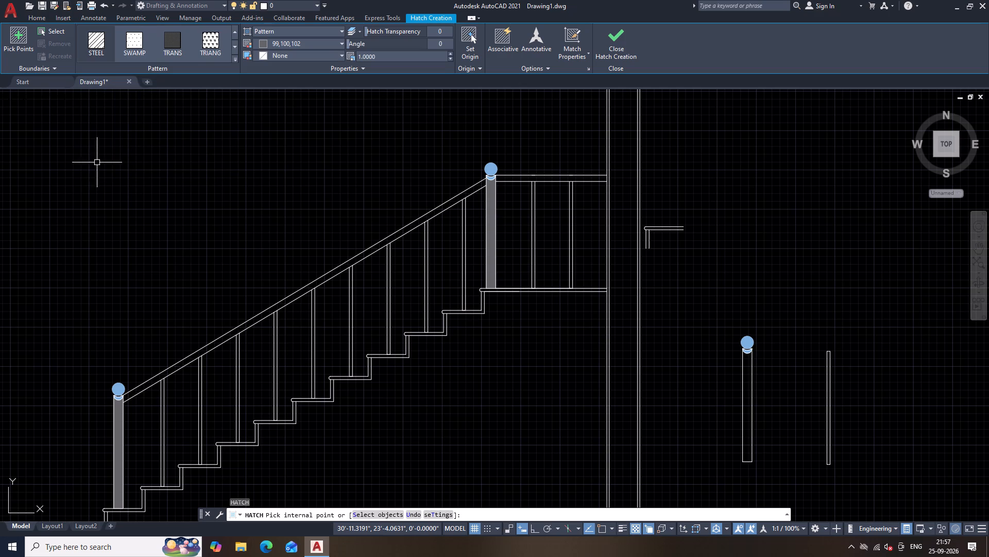
scroll(206, 308, up, 1)
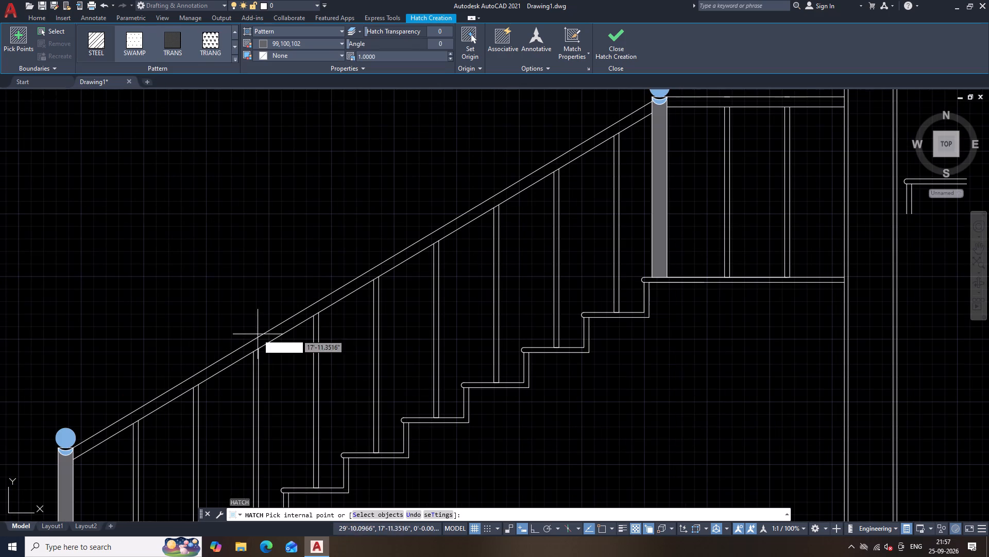
click(285, 328)
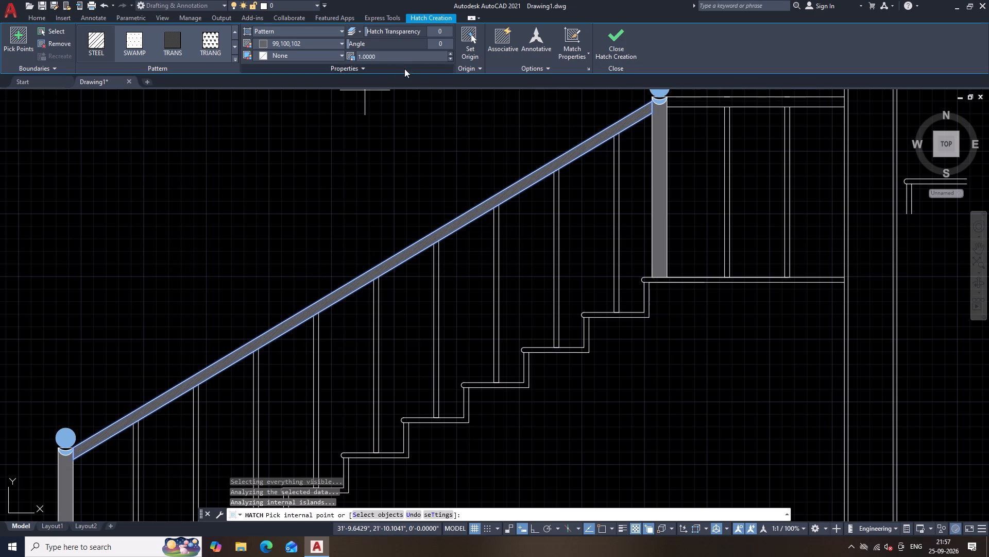
Increase the pattern scale of the sloped flight handrail's STEEL hatch to 7.5.
double_click(450, 57)
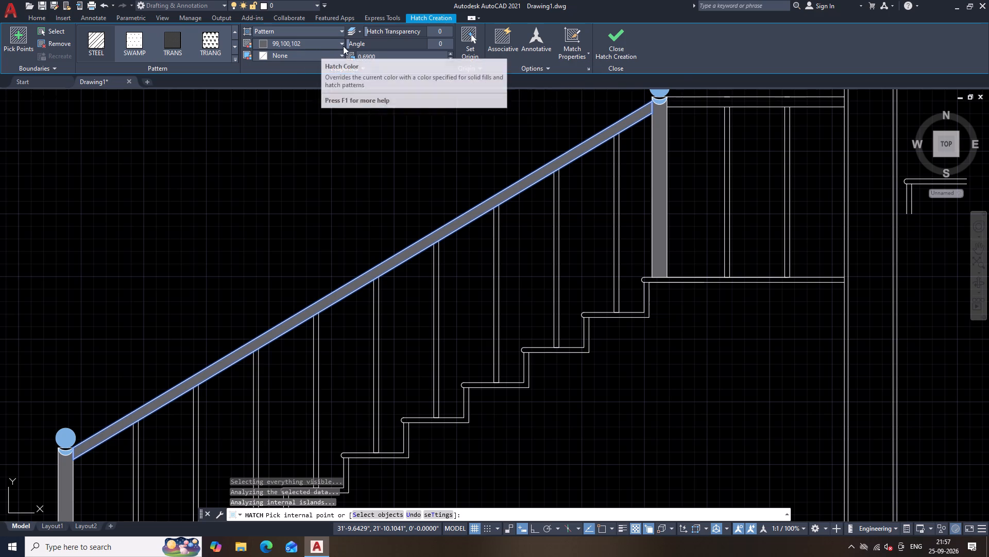
click(451, 54)
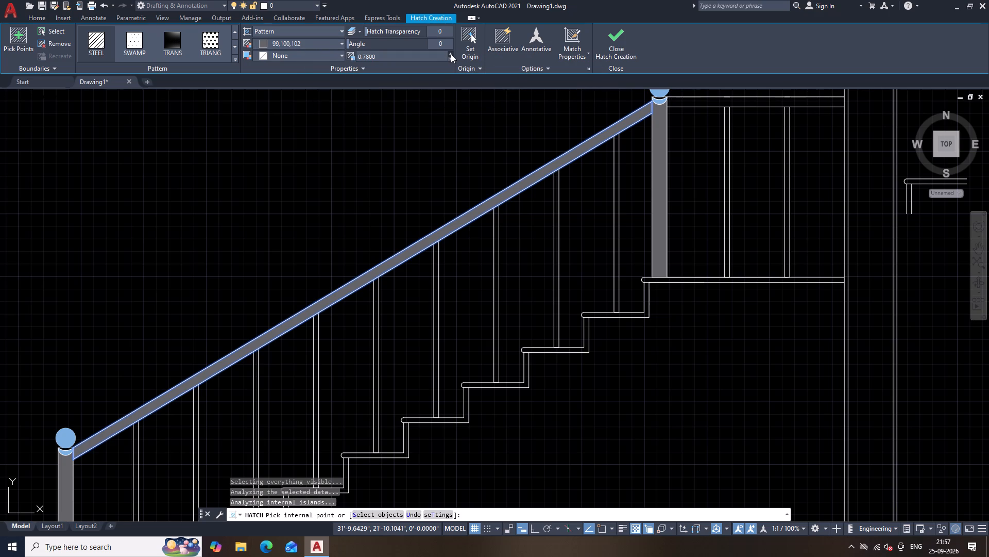
click(451, 54)
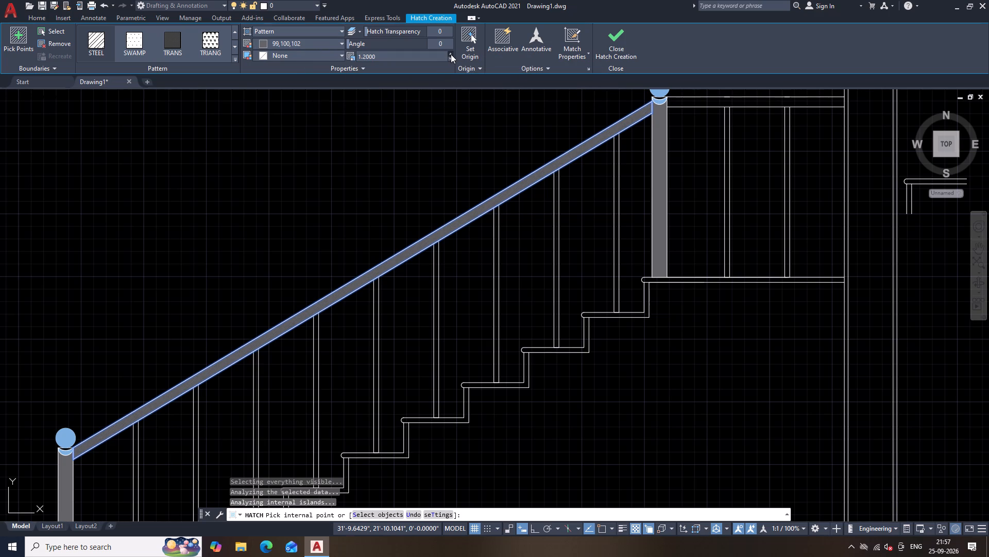
click(451, 54)
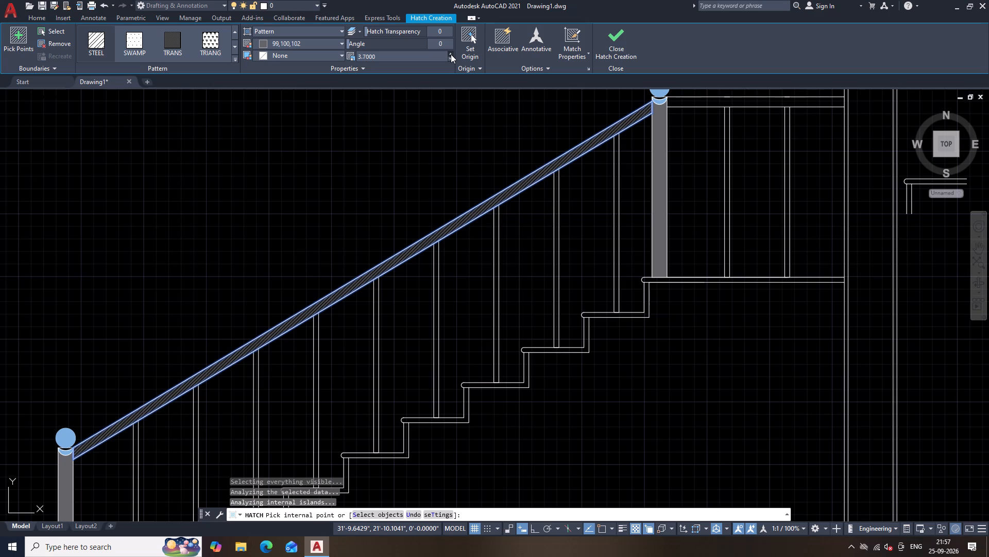
click(451, 54)
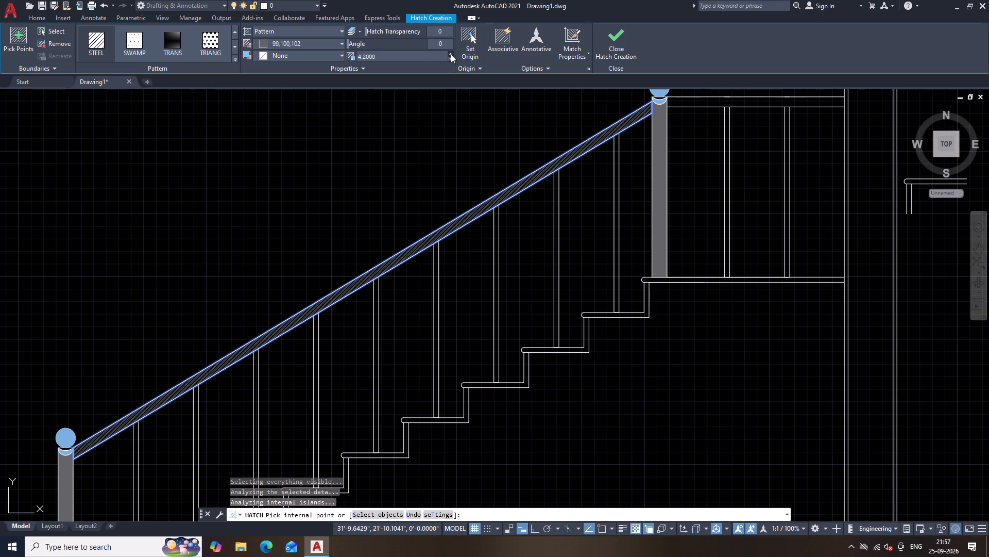
click(451, 54)
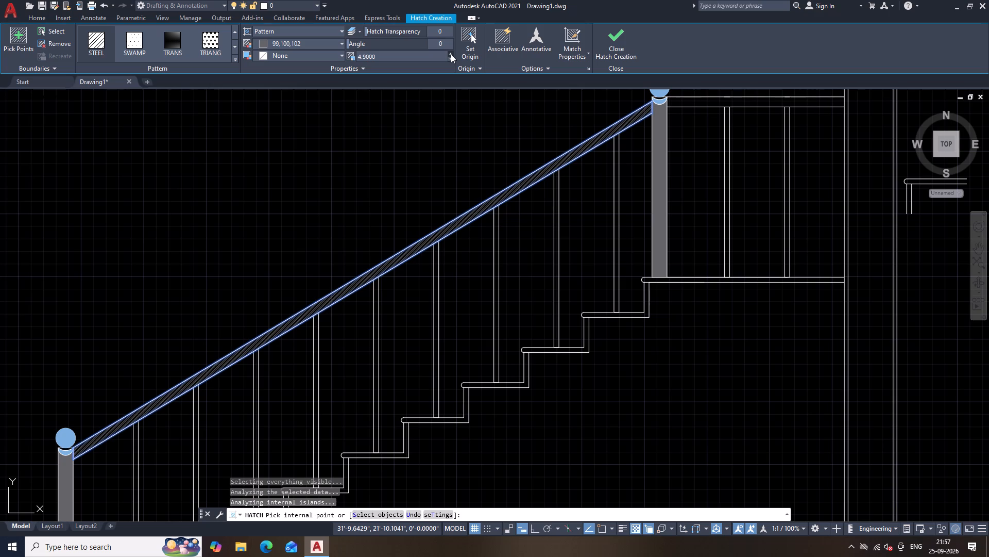
click(451, 54)
click(451, 54)
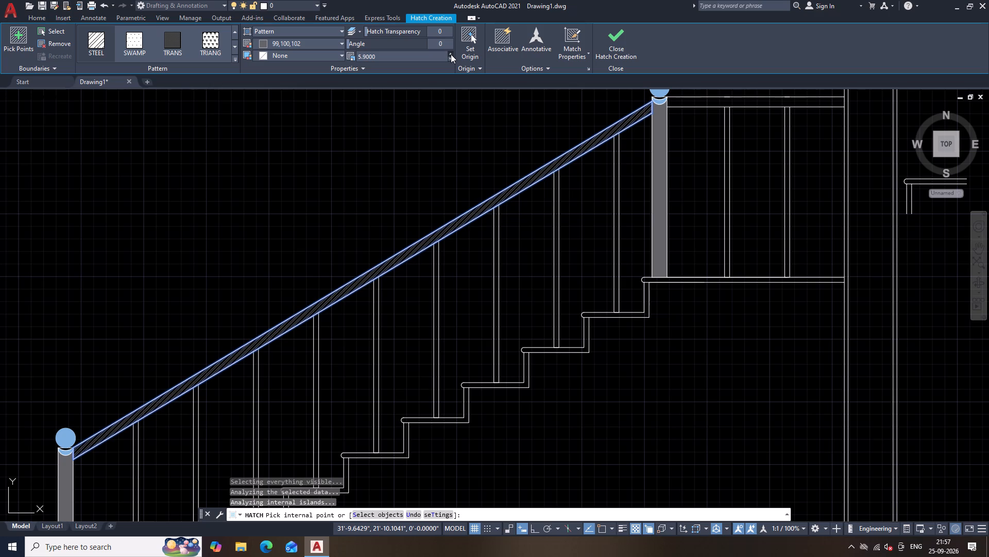
scroll(451, 54, down, 1)
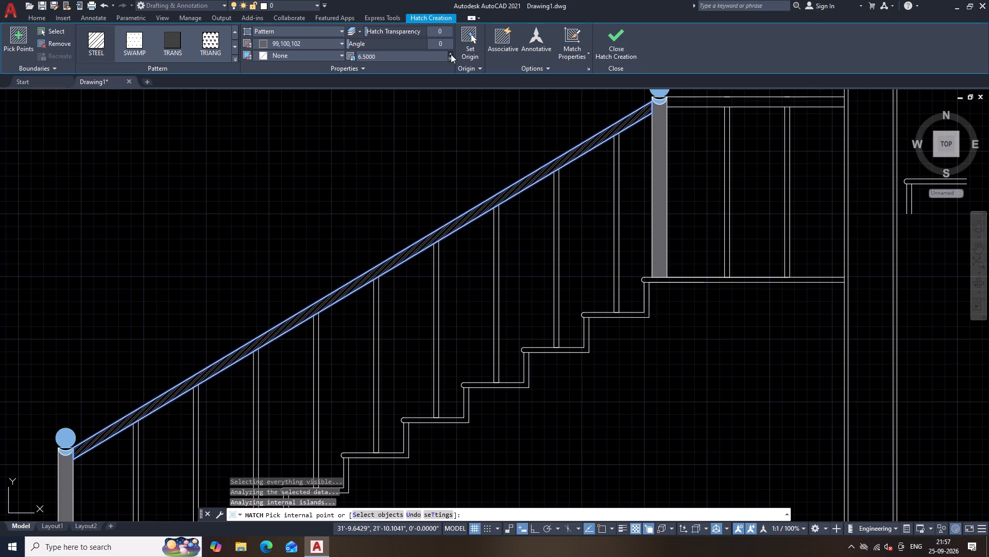
click(451, 54)
click(451, 54)
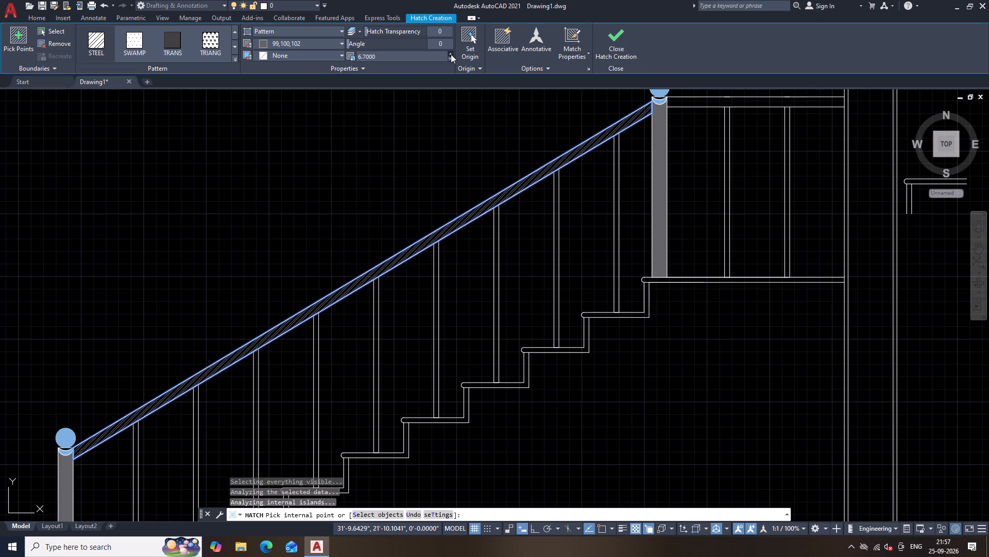
click(451, 54)
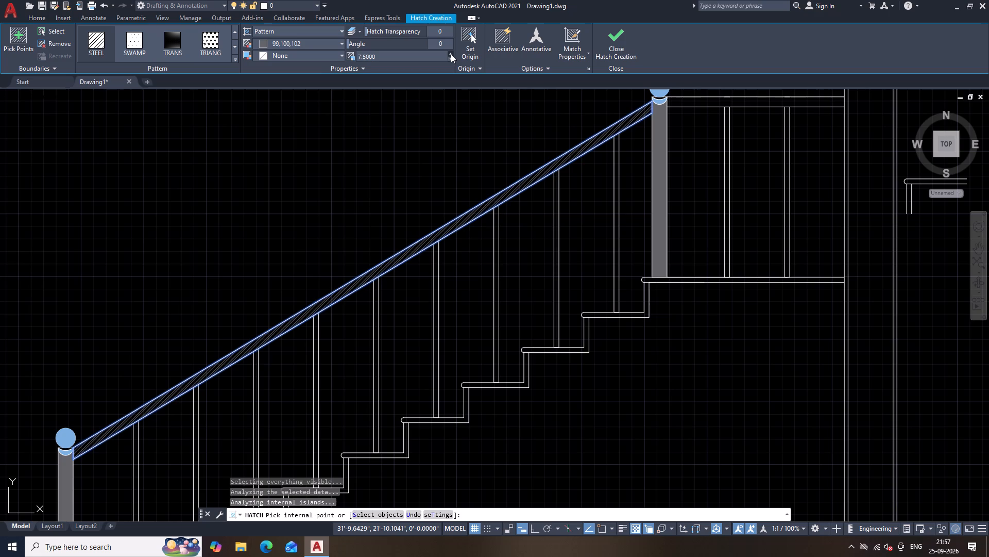
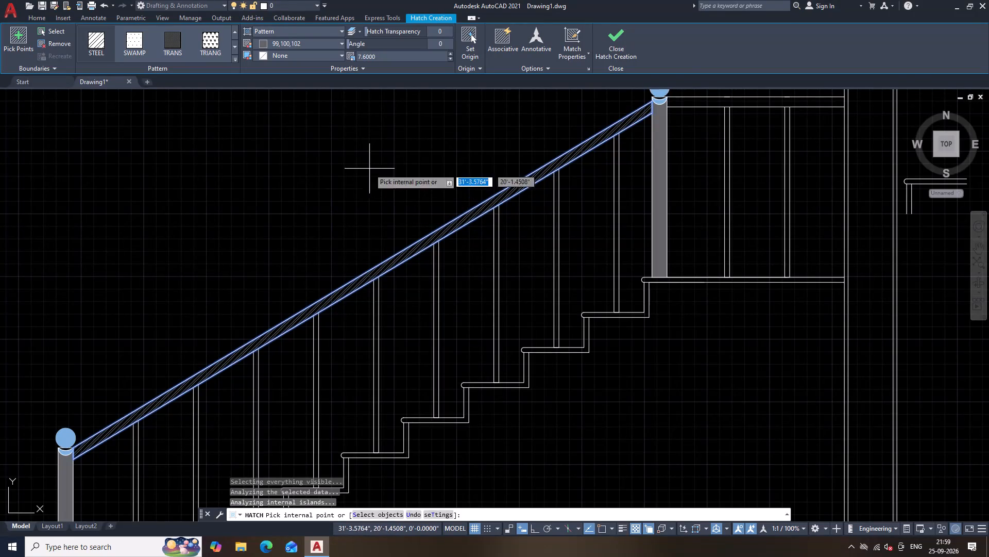
Set the STEEL hatch scale of the sloped flight handrail to 20.
click(617, 49)
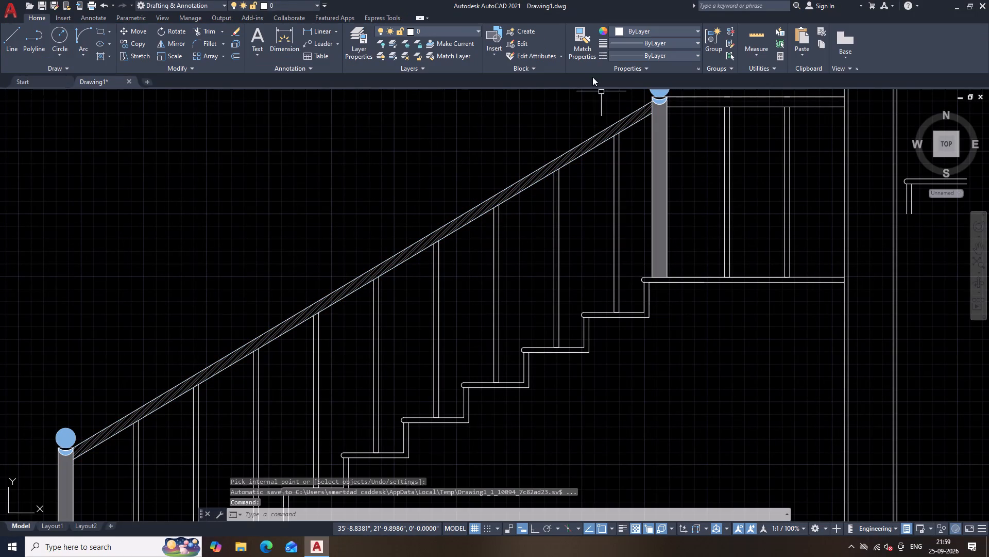
scroll(439, 178, down, 2)
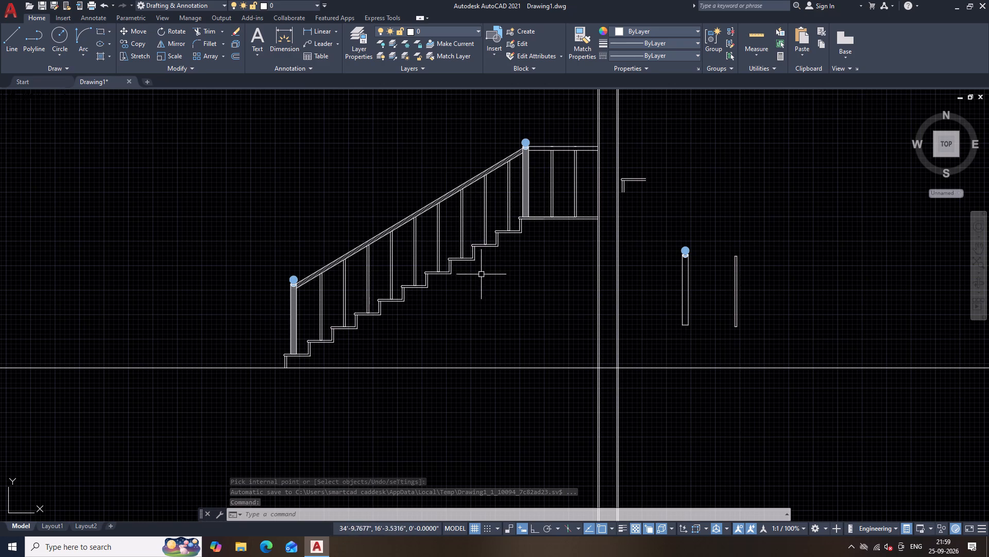
scroll(472, 258, up, 1)
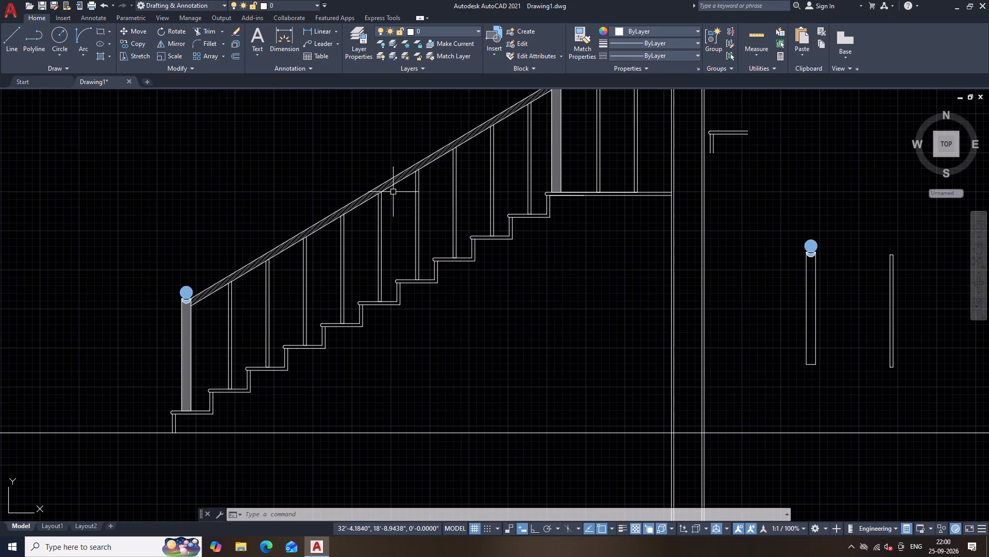
scroll(388, 183, up, 3)
click(388, 183)
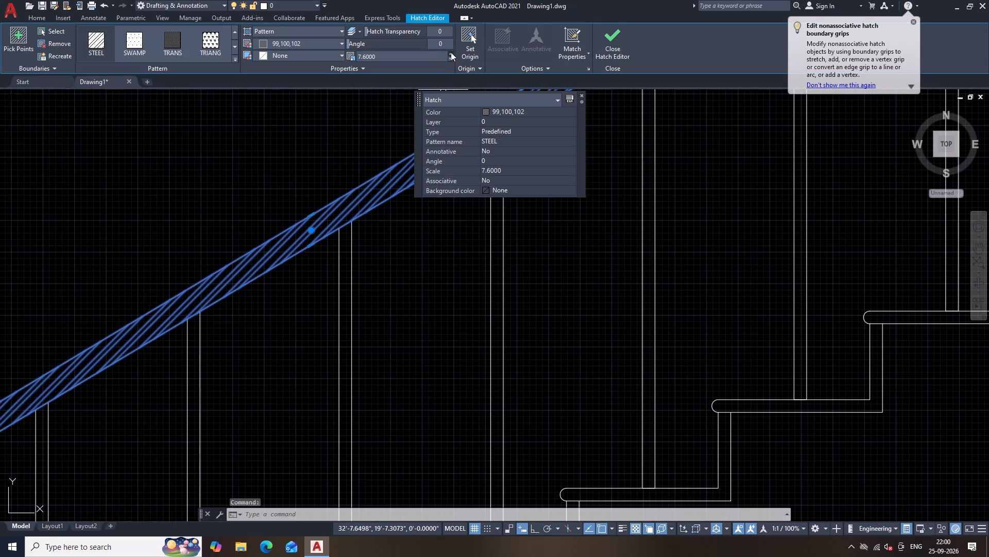
click(451, 52)
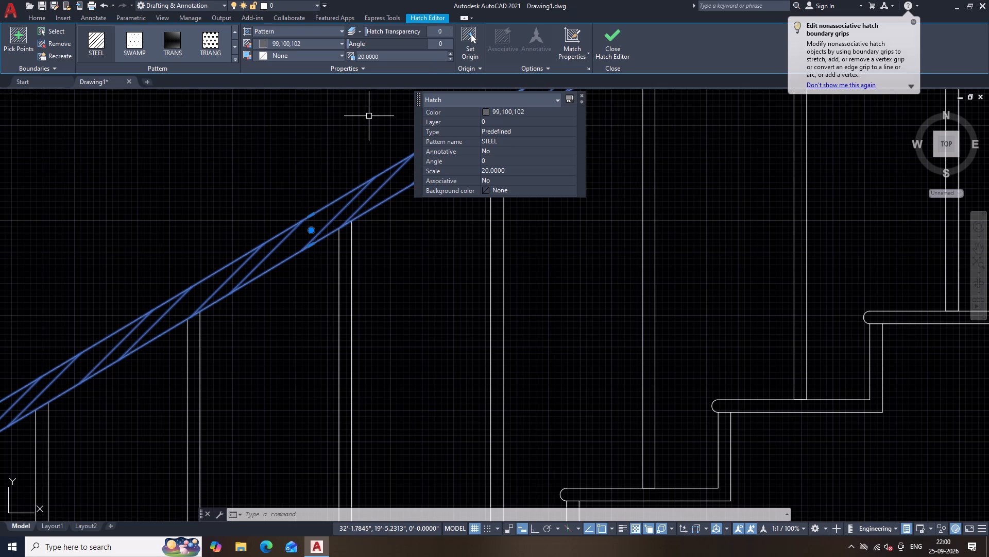
click(606, 50)
Draw a bisecting construction line along the lower inner corners of the flight's steps, using Xline with the Bisect option.
scroll(586, 193, down, 4)
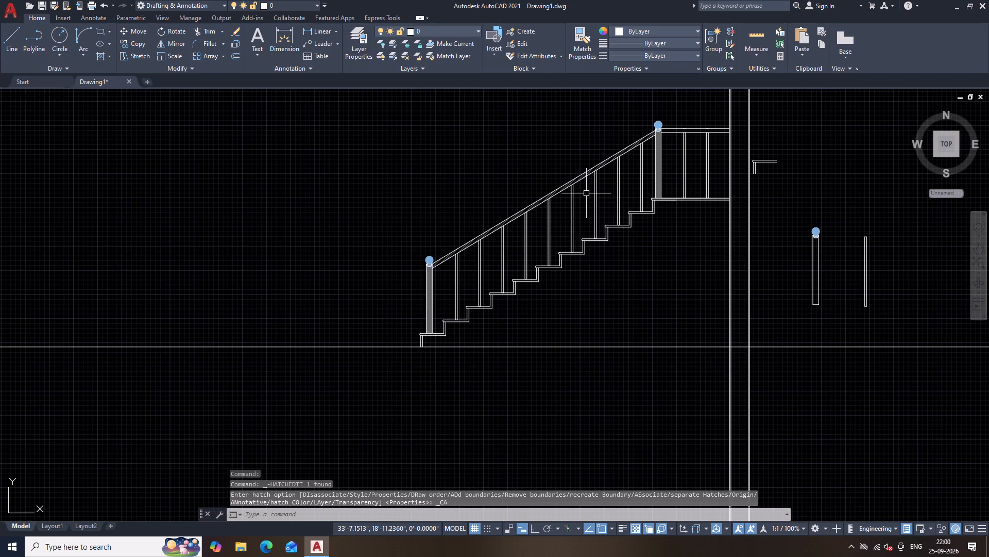
scroll(586, 193, up, 1)
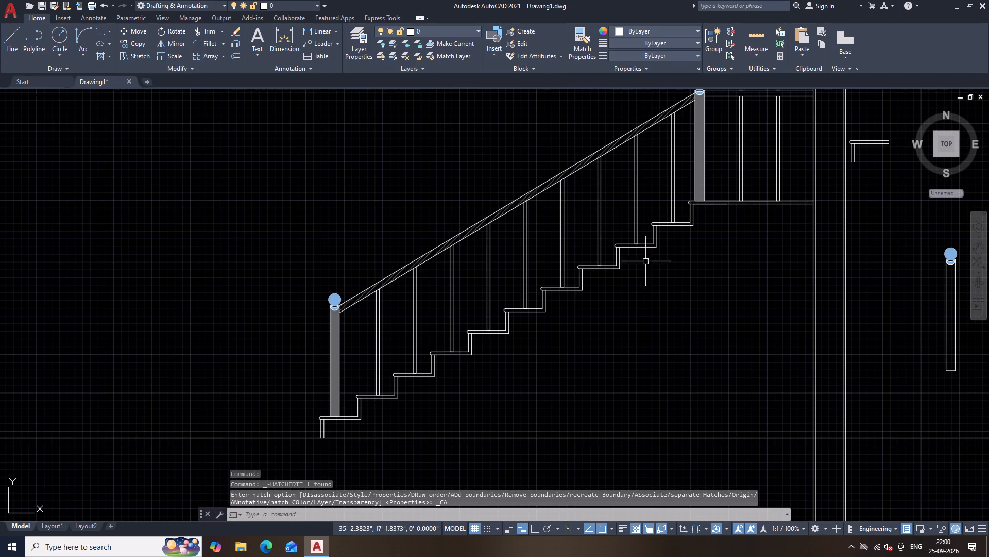
middle_drag(676, 290, 542, 312)
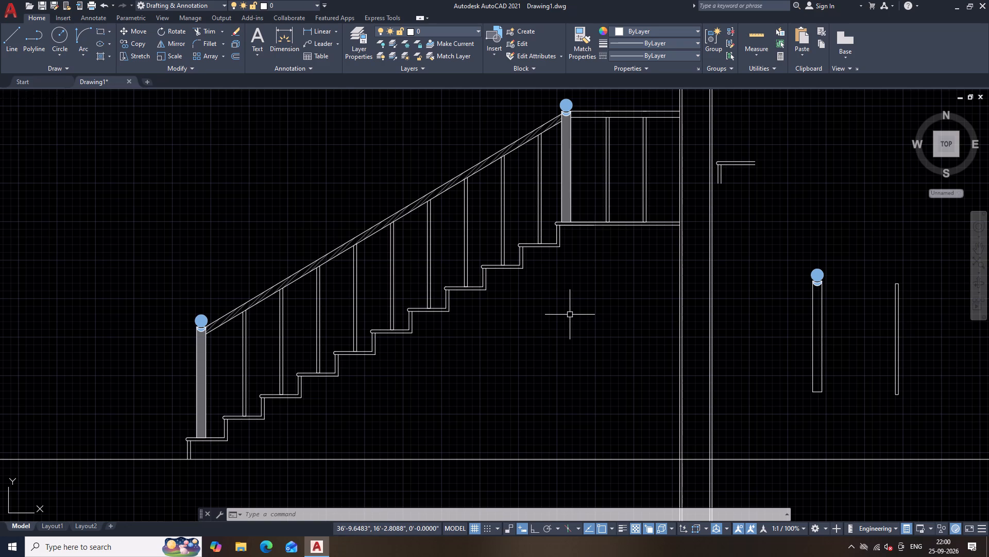
scroll(570, 315, down, 1)
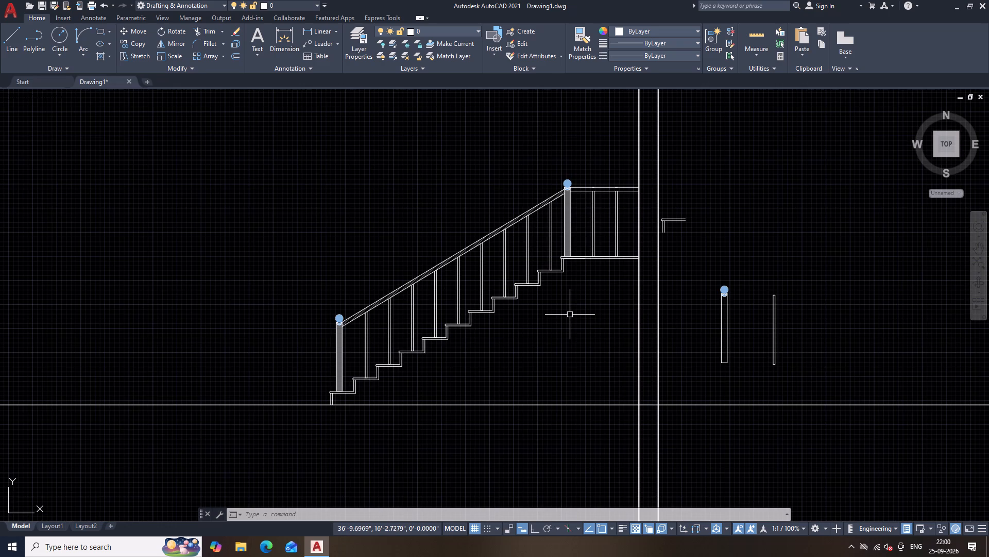
text(XL)
key(space)
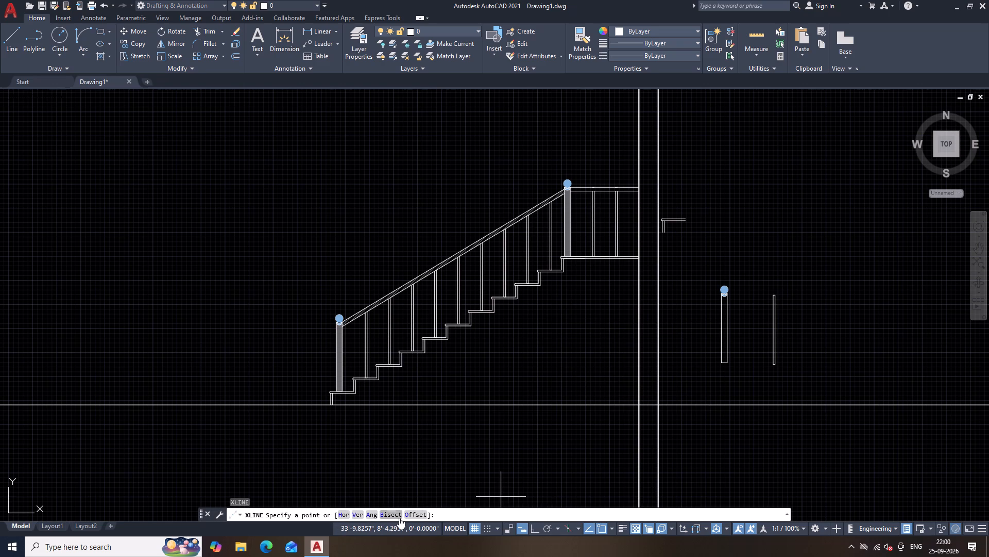
click(393, 515)
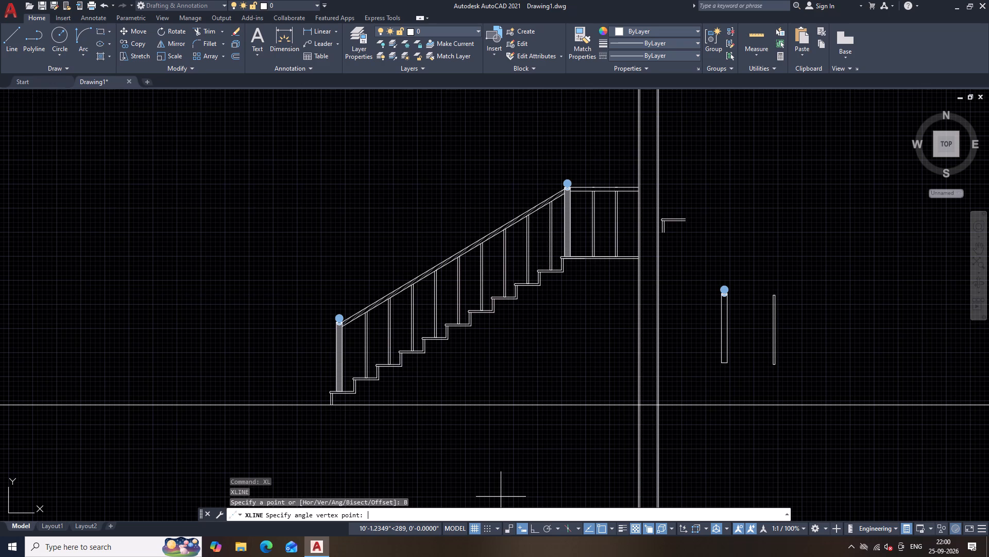
click(355, 394)
click(379, 380)
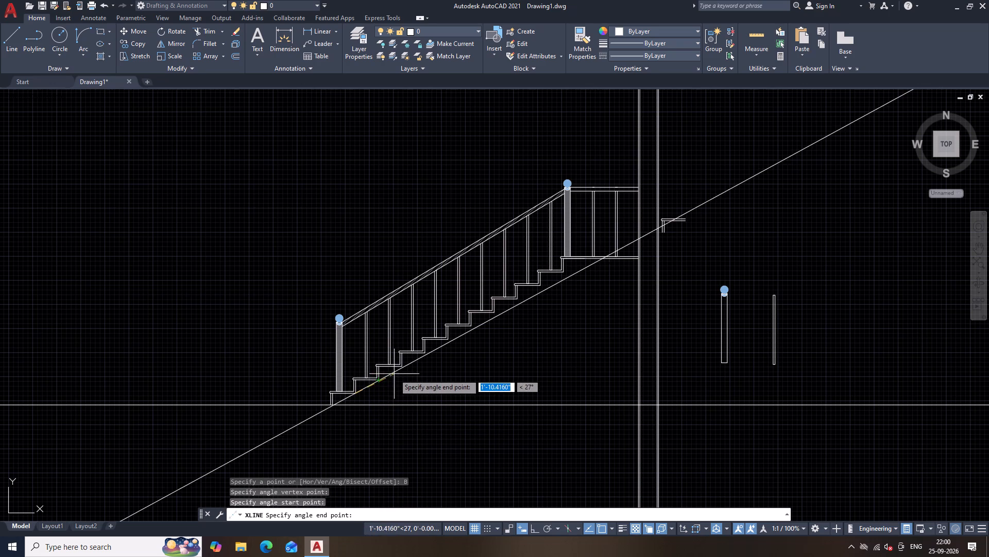
click(400, 367)
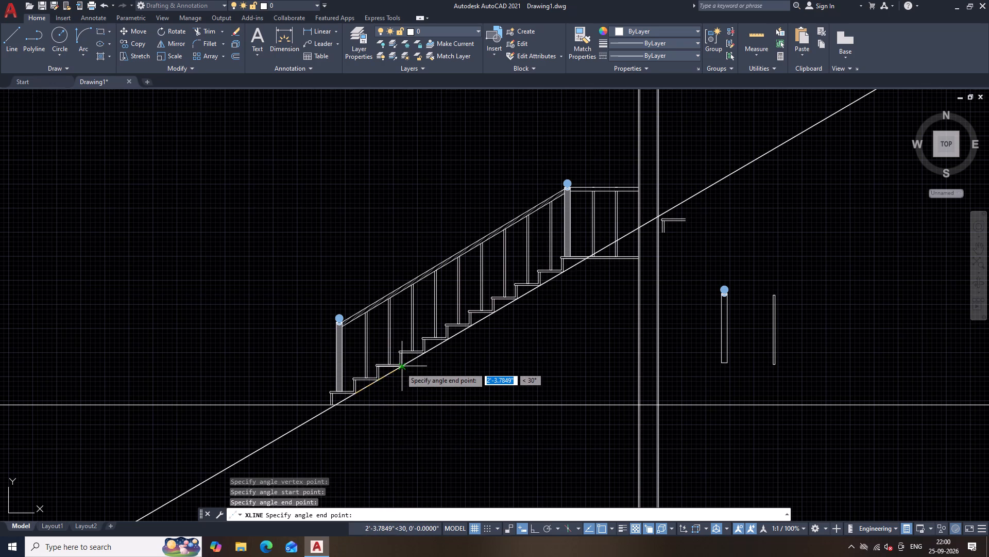
key(Escape)
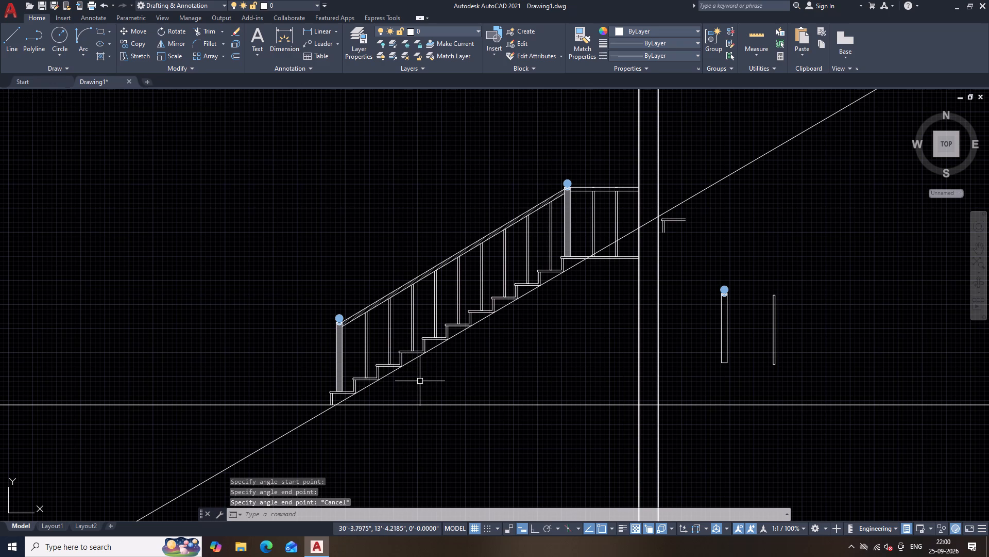
Offset the sloped construction line 6" to the underside of the flight.
text(O)
key(space)
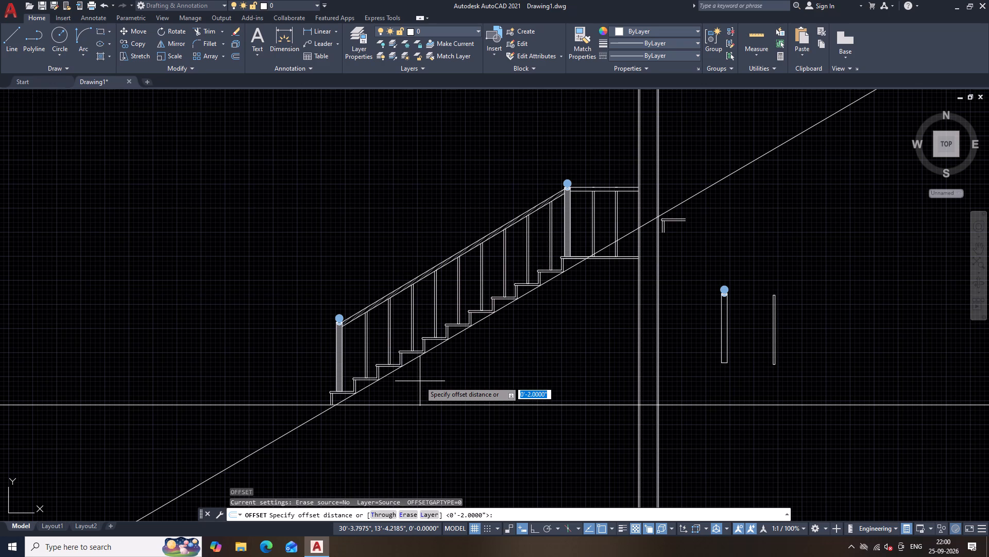
key(6)
key(shift+quotedbl)
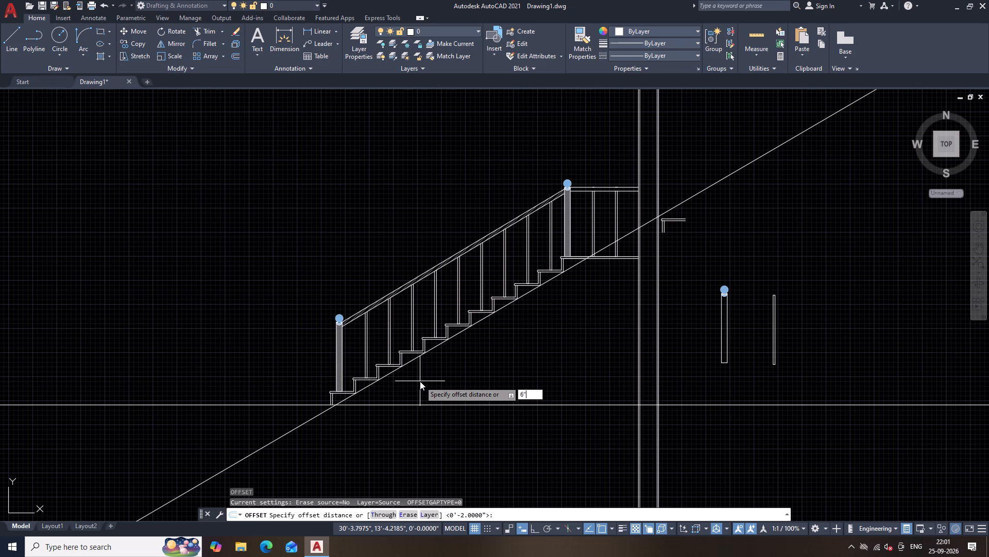
key(Return)
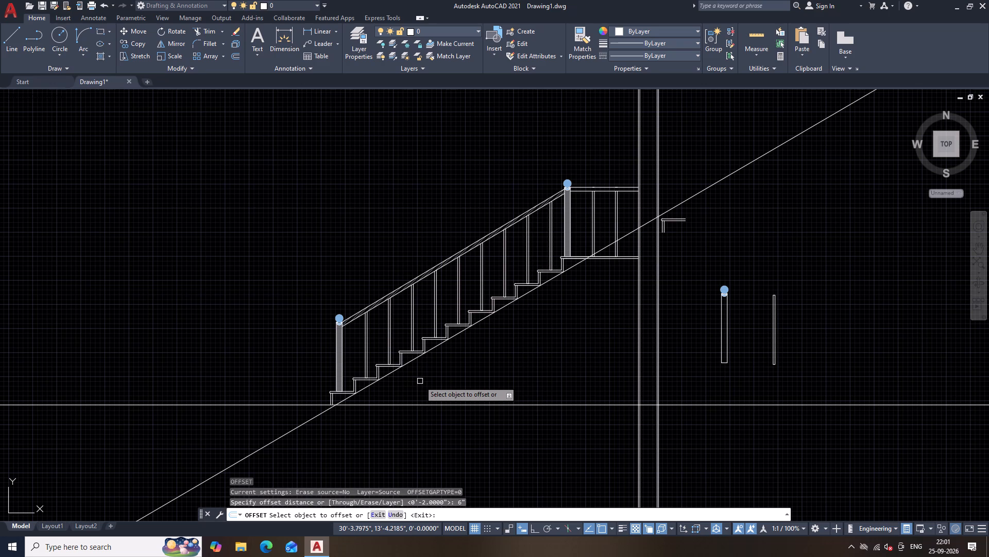
click(410, 360)
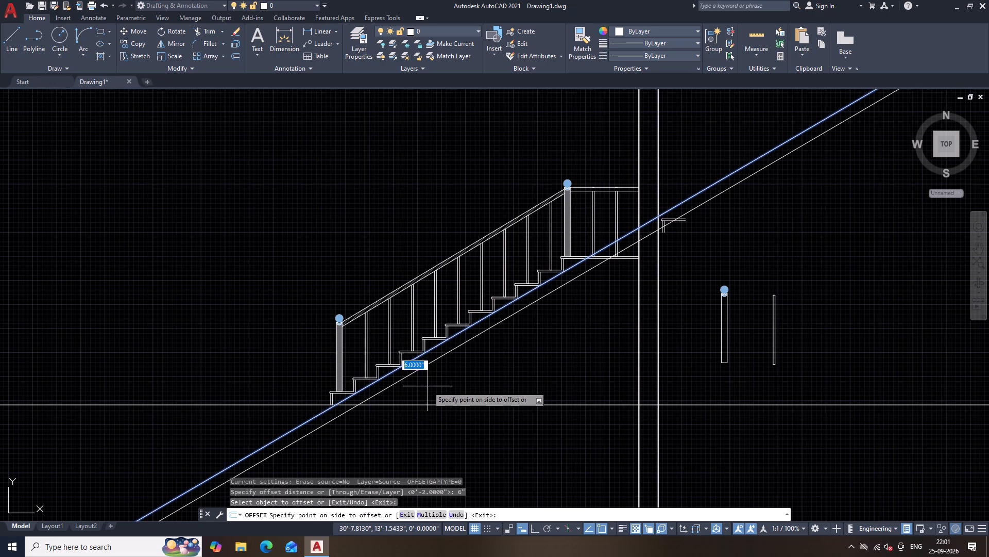
click(428, 386)
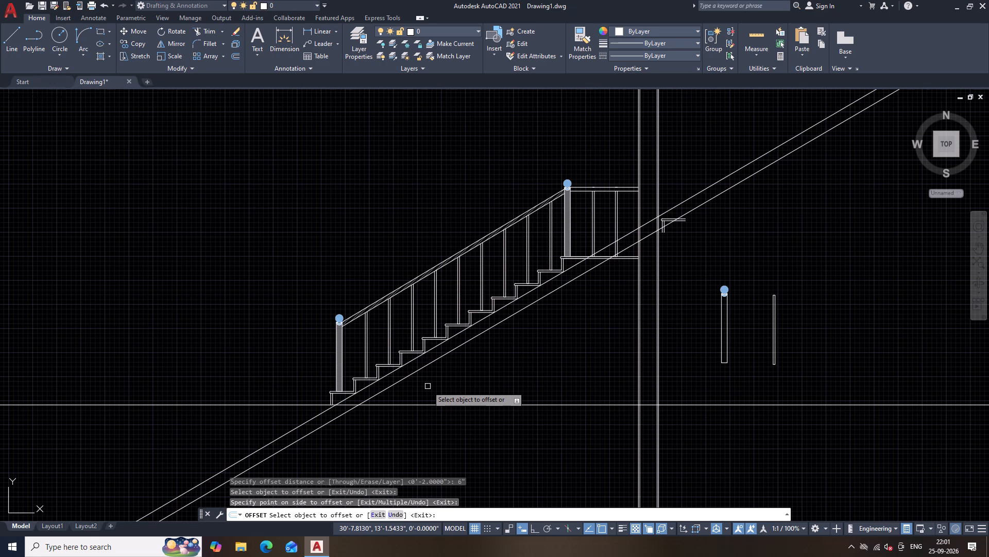
key(Escape)
Offset the lower sloped line by a further 0.75" on its underside.
key(space)
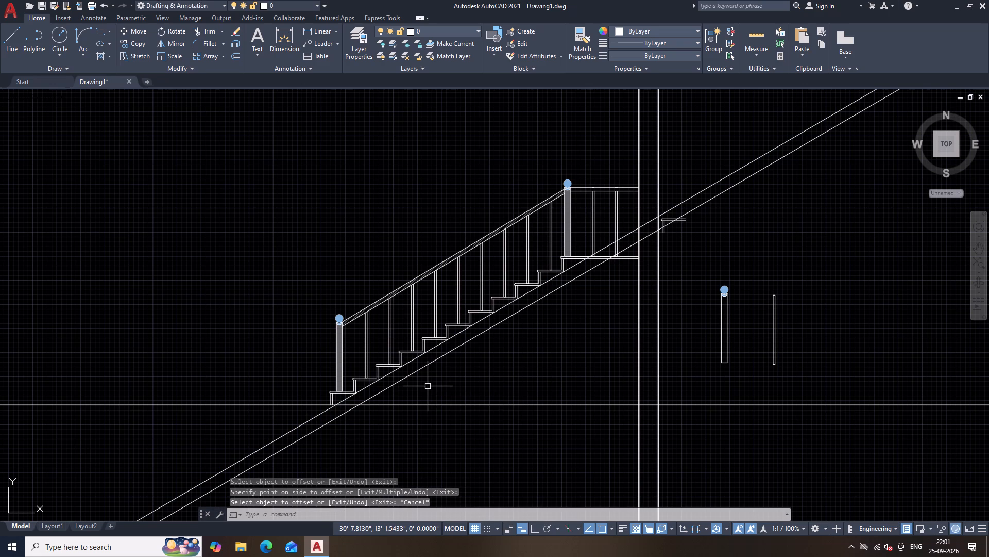
text(.75)
key(Return)
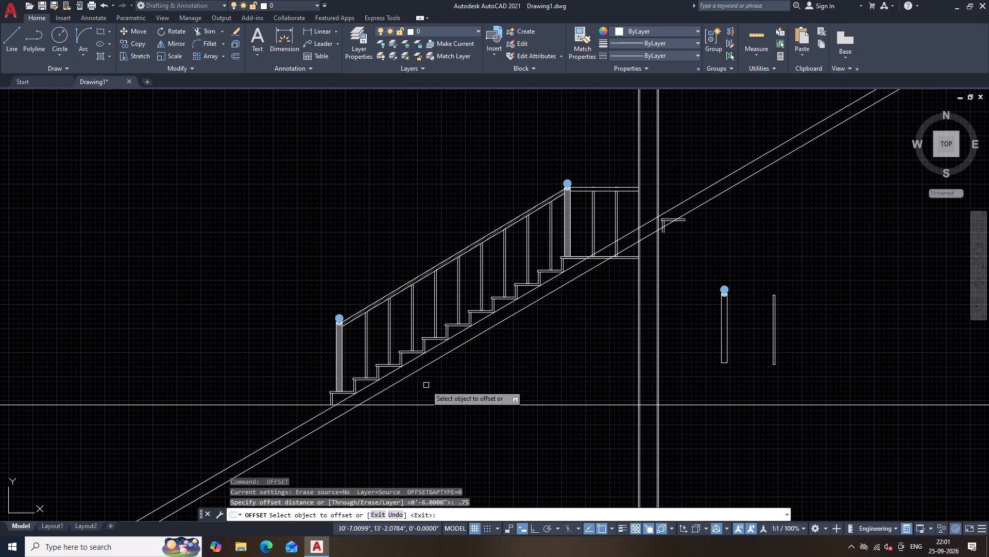
click(431, 362)
click(446, 375)
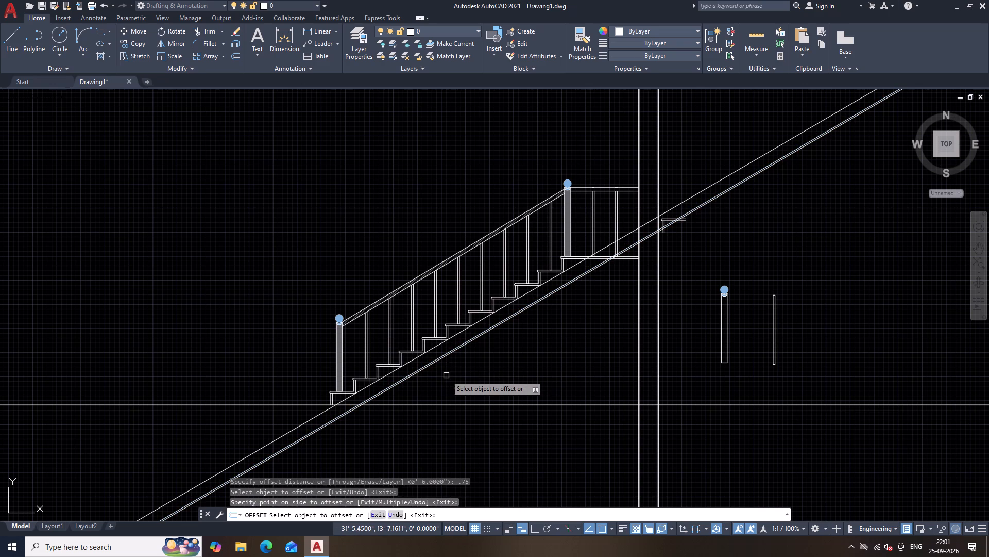
key(Escape)
Trim the three sloped lines below the floor line, beyond the wall and between the wall's two faces.
text(TR)
key(space)
drag(308, 463, 292, 450)
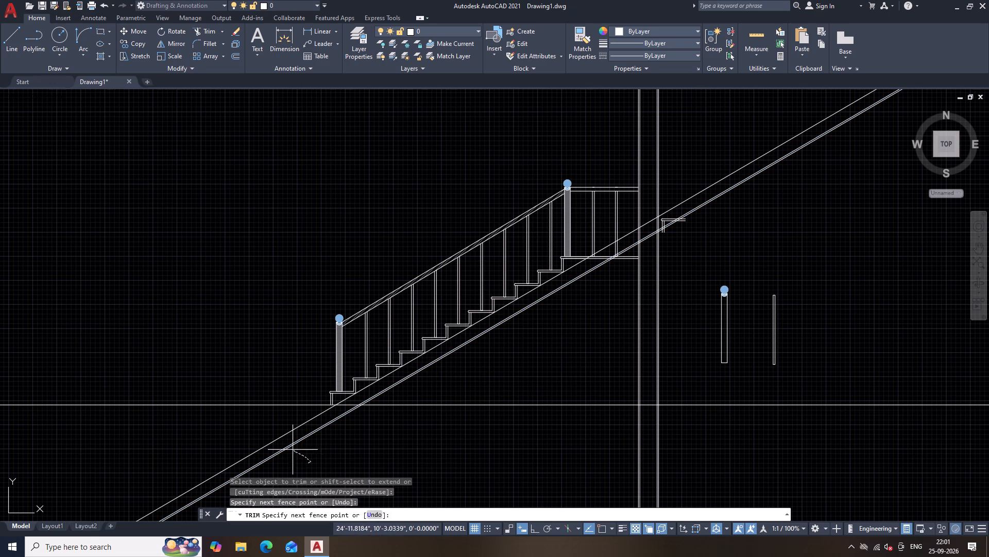
drag(292, 450, 258, 436)
drag(721, 227, 693, 183)
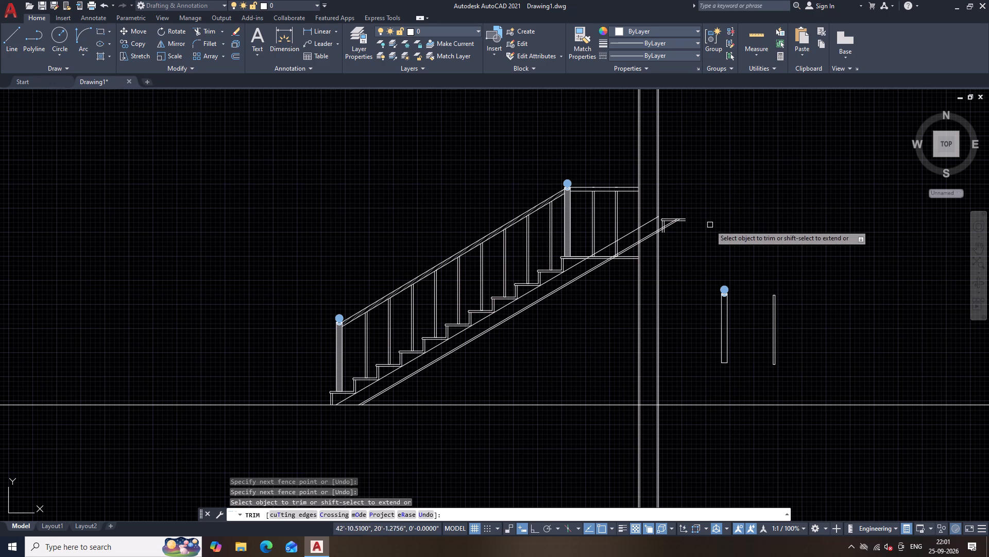
scroll(668, 280, up, 2)
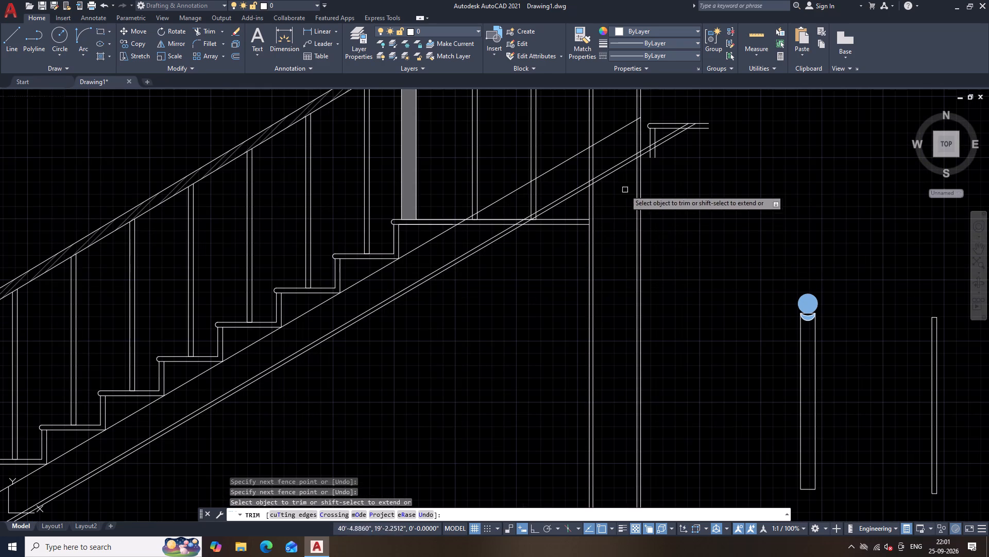
drag(605, 114, 623, 226)
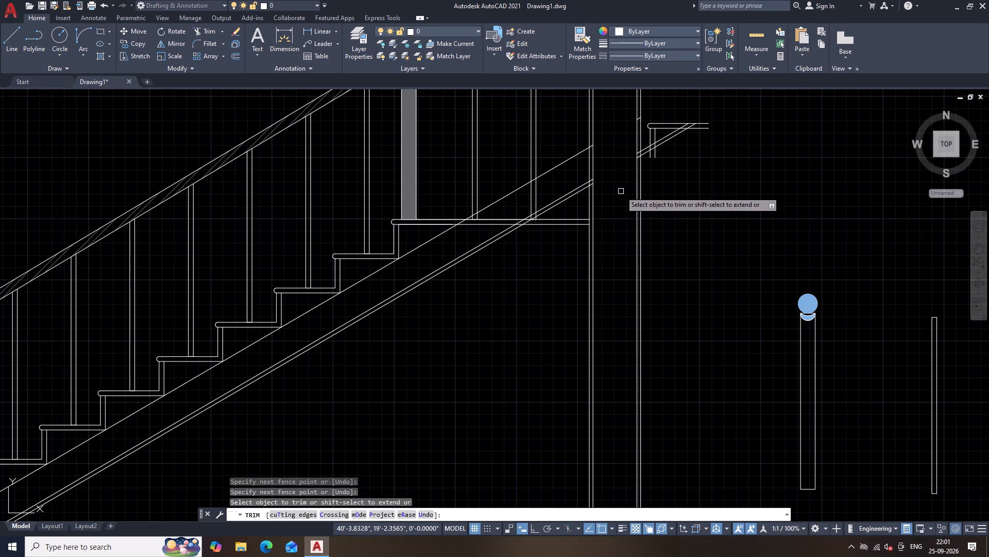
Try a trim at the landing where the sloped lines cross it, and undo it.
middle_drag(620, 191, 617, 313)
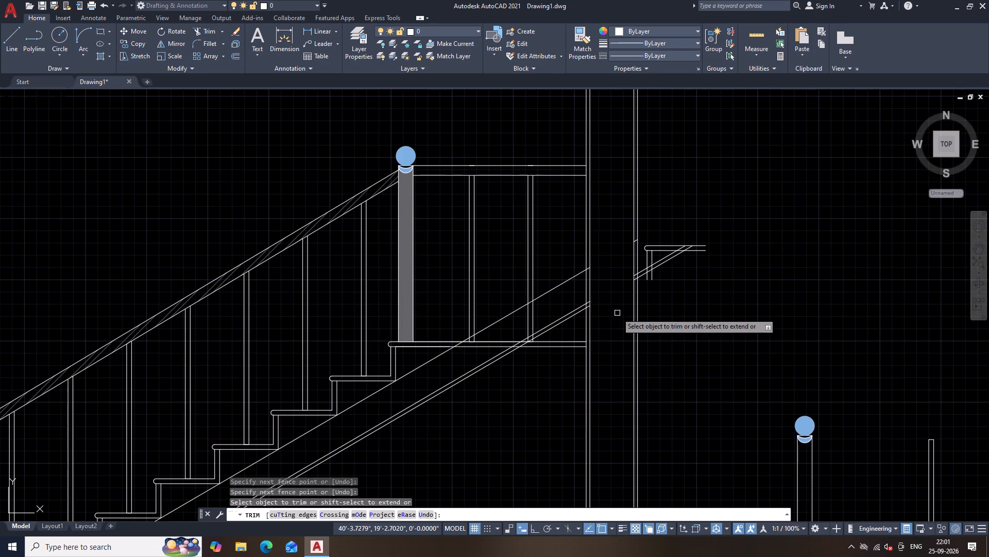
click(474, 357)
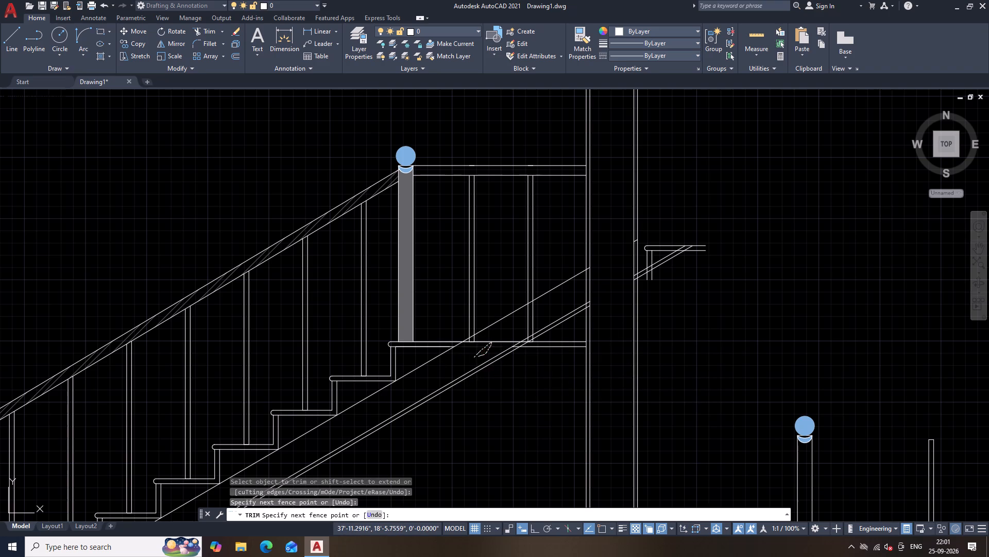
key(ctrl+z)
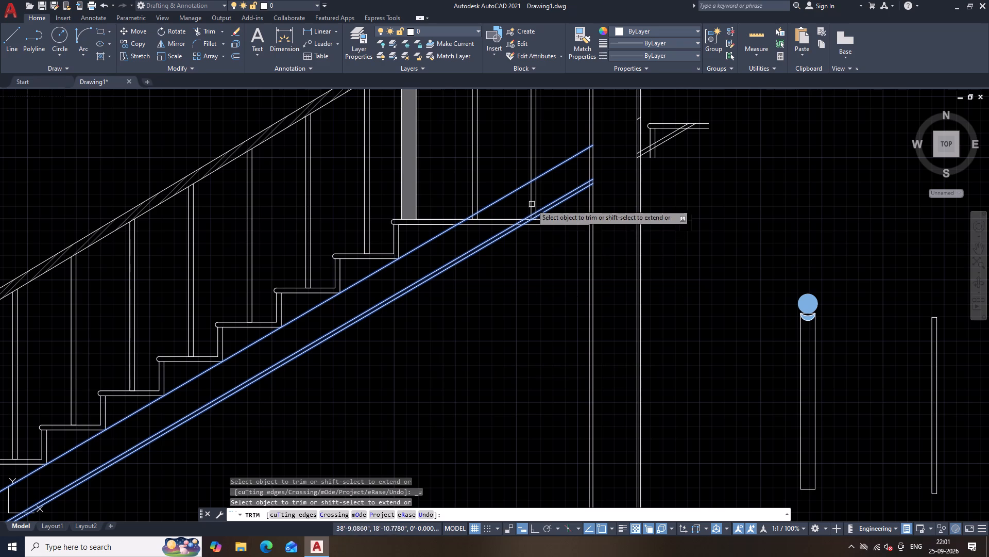
Trim the sloped lines between the wall and landing balusters, and cut the lower pair back to the landing's underside.
drag(574, 205, 549, 161)
drag(508, 202, 502, 188)
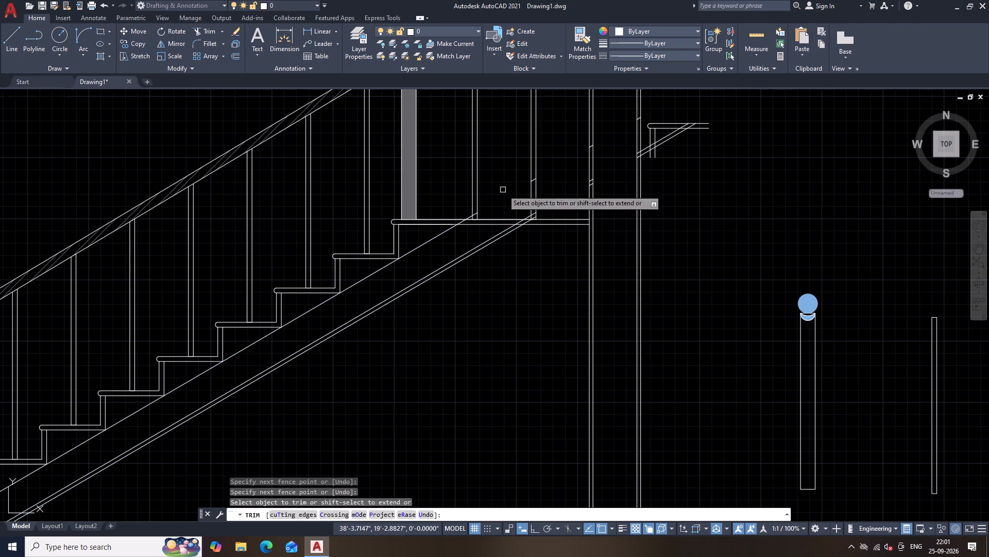
scroll(503, 191, up, 3)
drag(624, 159, 624, 156)
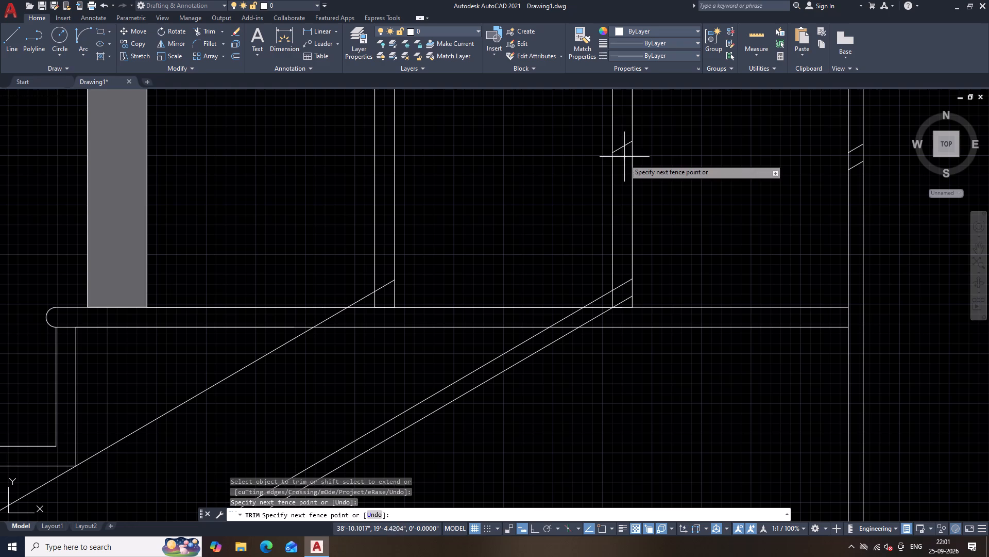
drag(624, 156, 624, 136)
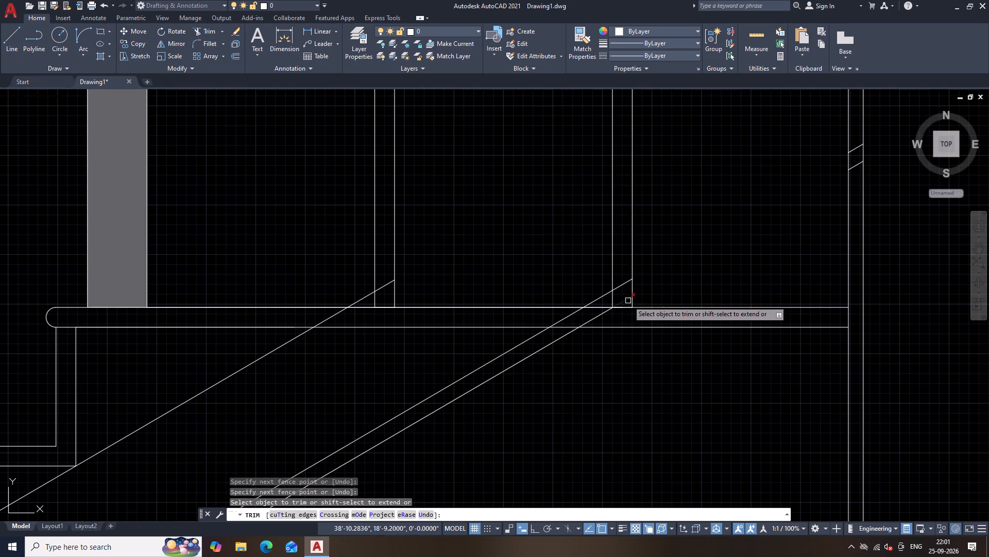
drag(621, 270, 628, 303)
drag(593, 288, 599, 300)
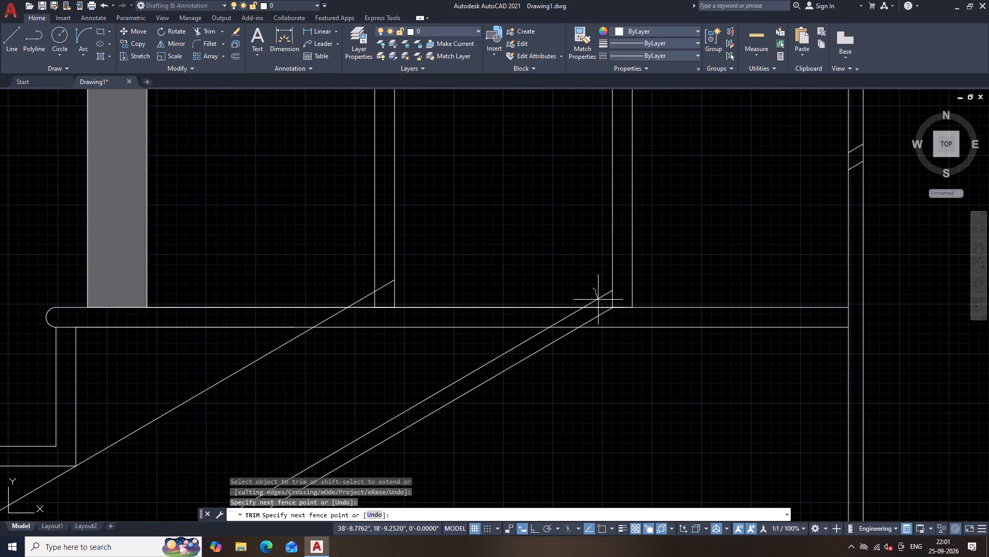
drag(599, 300, 599, 302)
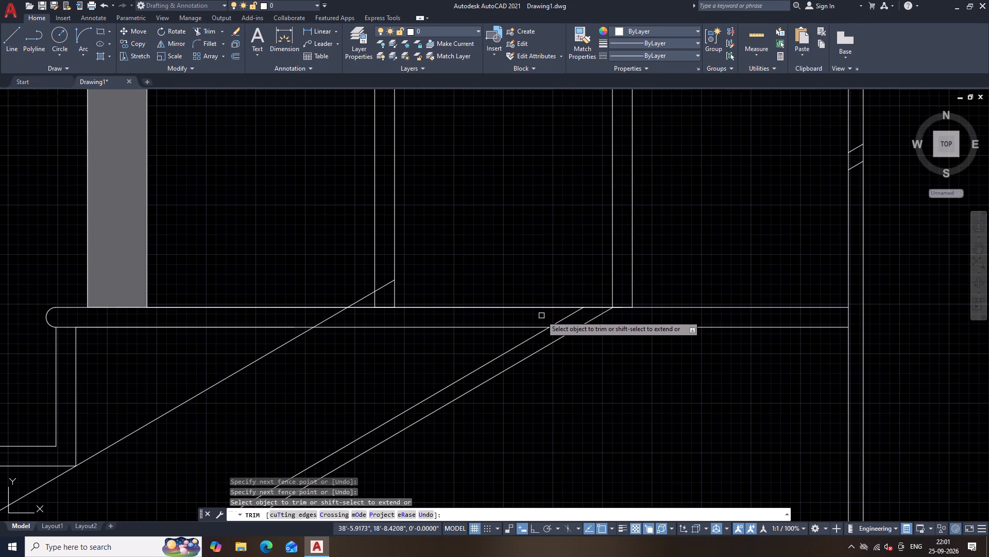
drag(538, 317, 607, 323)
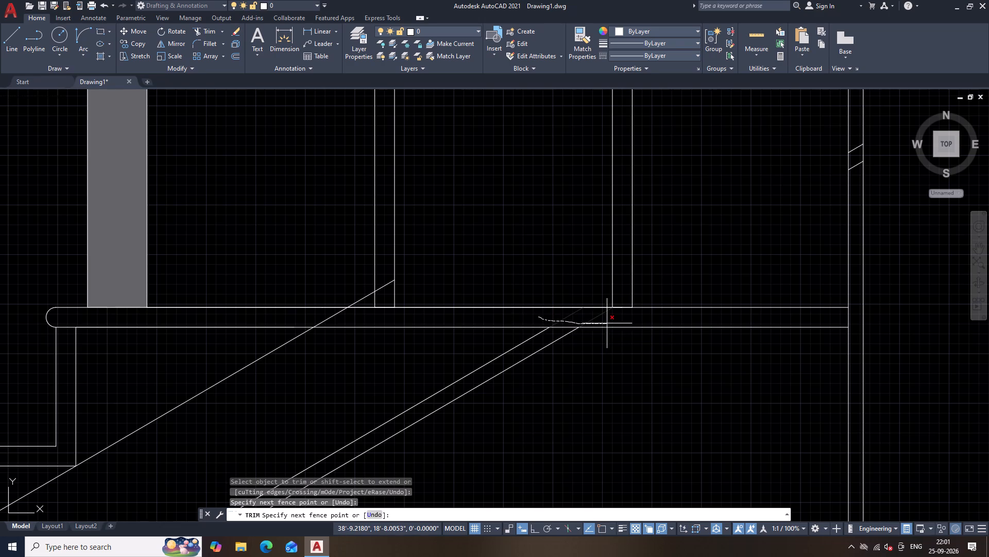
drag(607, 323, 607, 322)
Trim the upper sloped line at the landing baluster and through the landing slab back to its underside.
drag(385, 293, 386, 280)
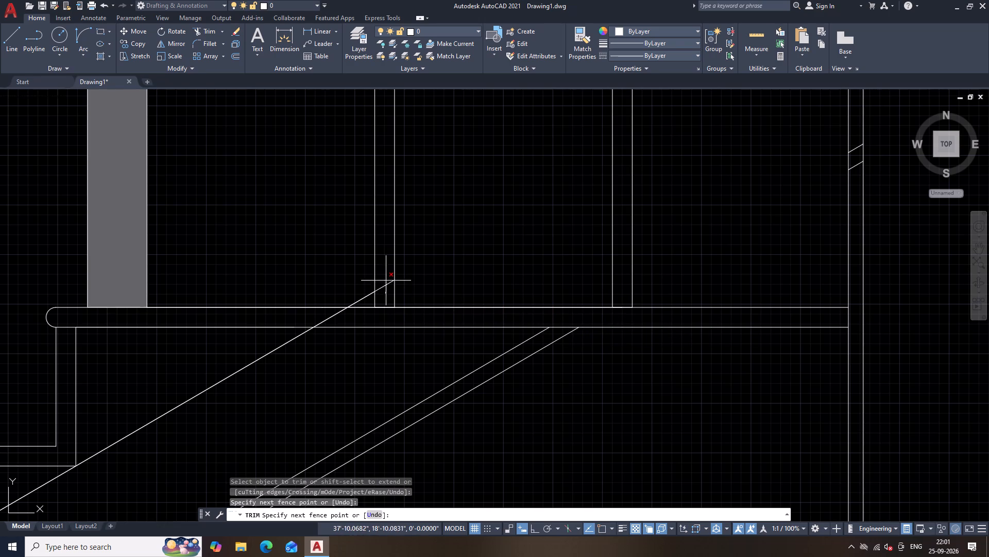
drag(386, 280, 384, 273)
drag(356, 288, 363, 297)
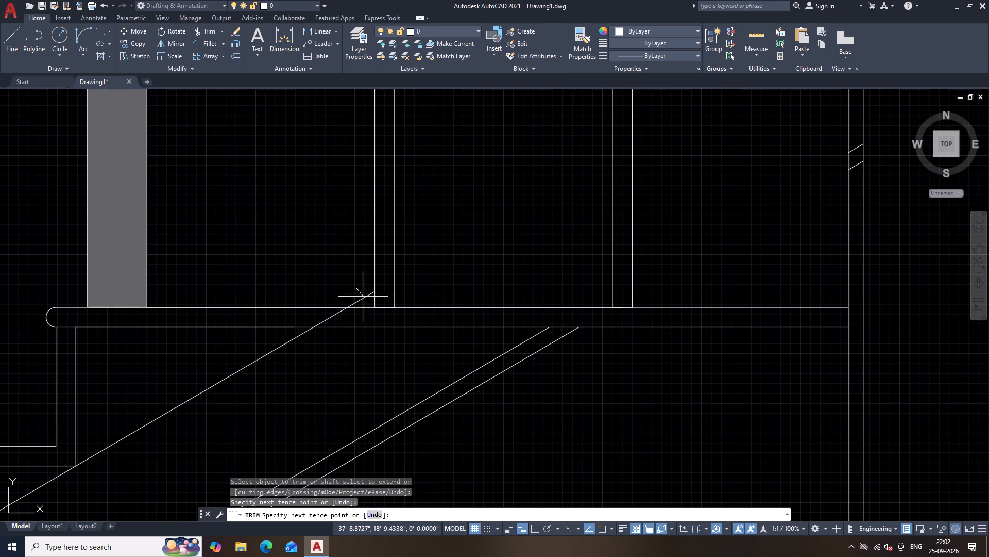
drag(363, 297, 365, 299)
drag(351, 317, 305, 317)
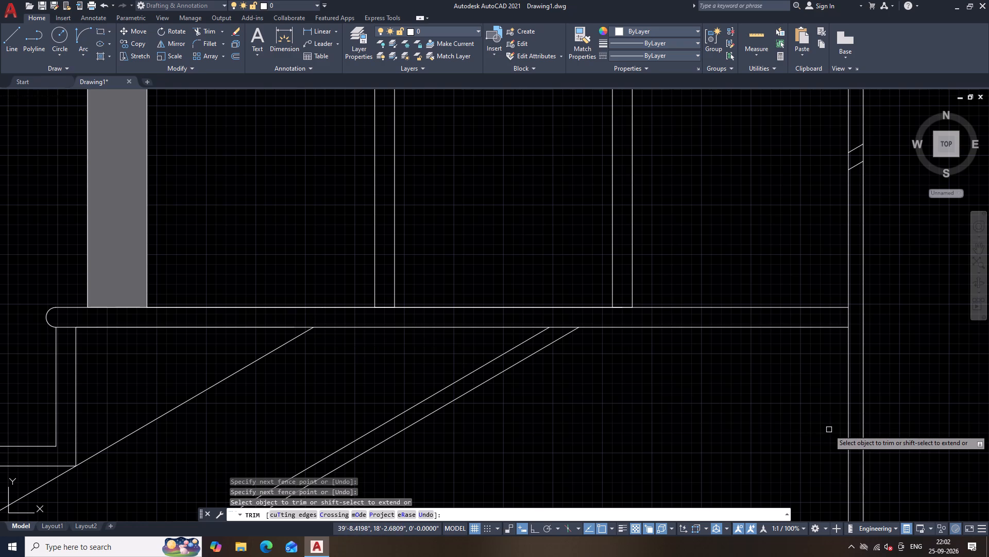
Trim the leftover sloped segments inside the thickness of both vertical walls beyond the landing.
scroll(829, 430, down, 2)
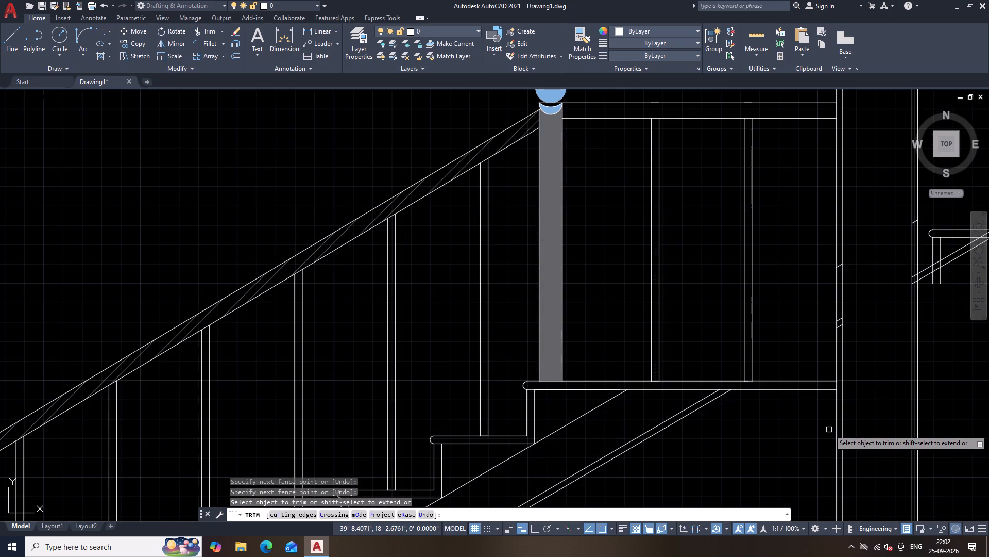
scroll(777, 331, up, 1)
middle_drag(782, 330, 622, 359)
scroll(622, 359, up, 1)
scroll(622, 359, down, 1)
scroll(622, 359, up, 1)
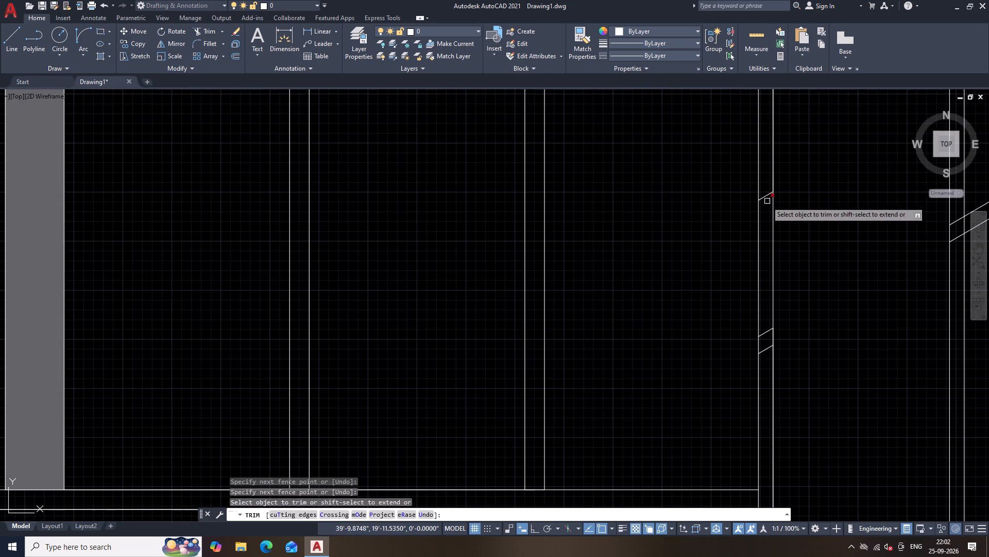
drag(763, 185, 766, 202)
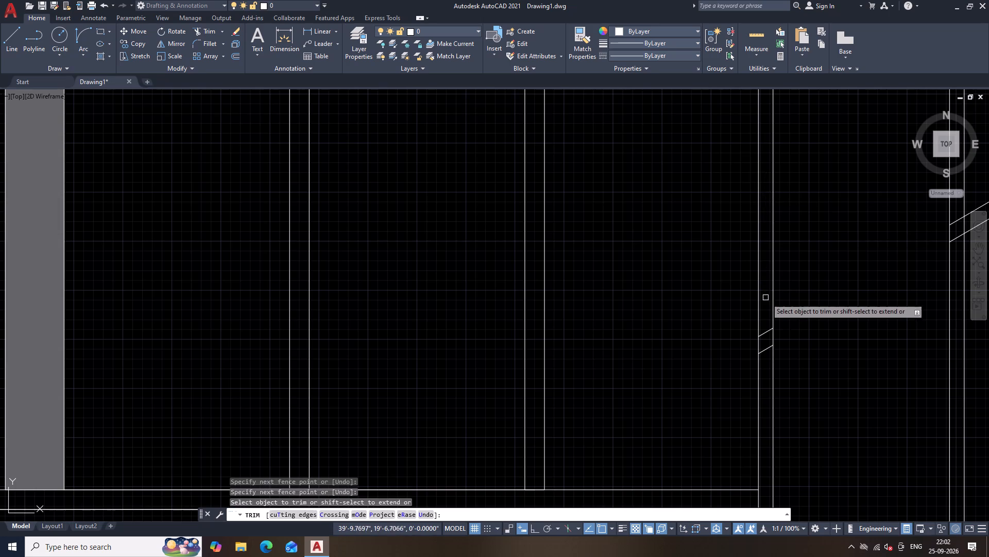
drag(765, 324, 770, 352)
middle_drag(858, 309, 603, 377)
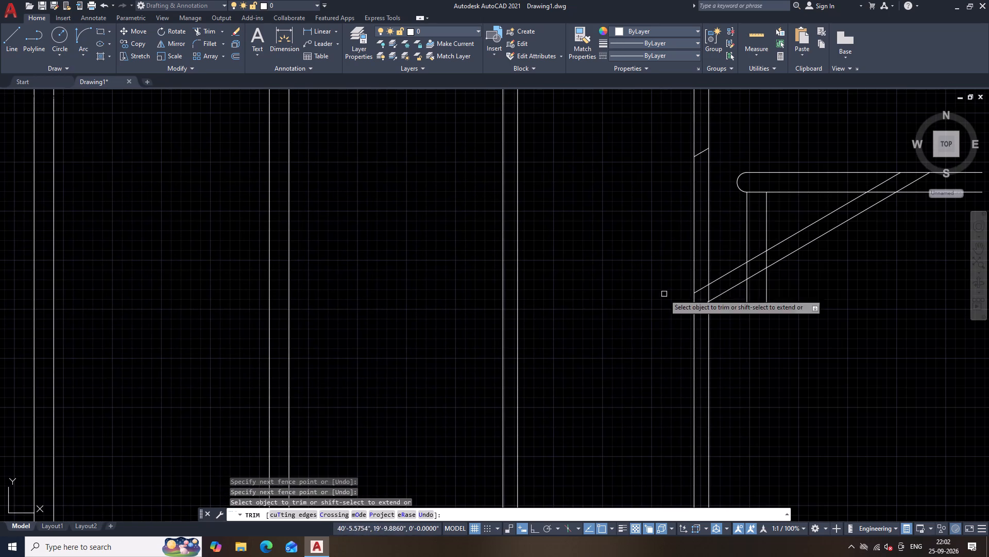
drag(699, 143, 702, 159)
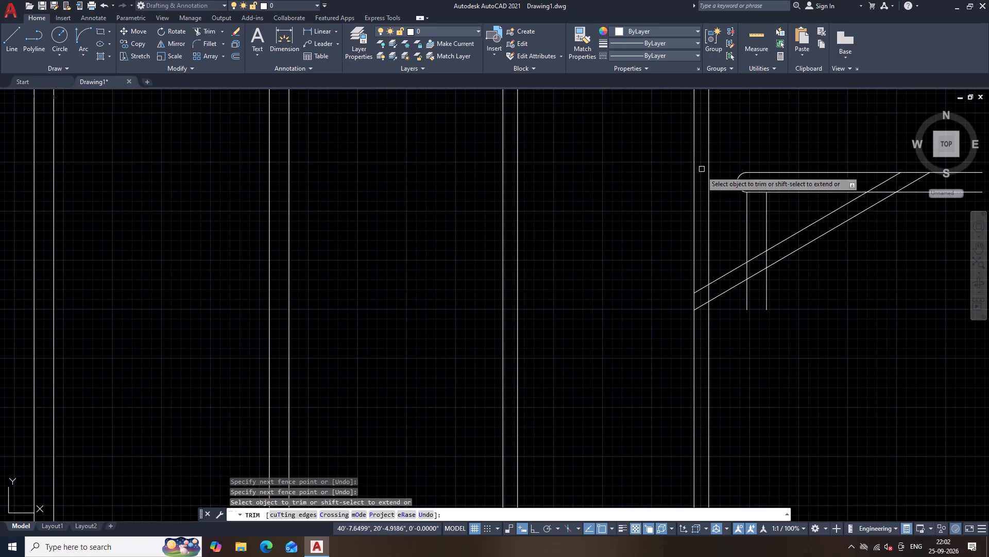
drag(700, 283, 705, 313)
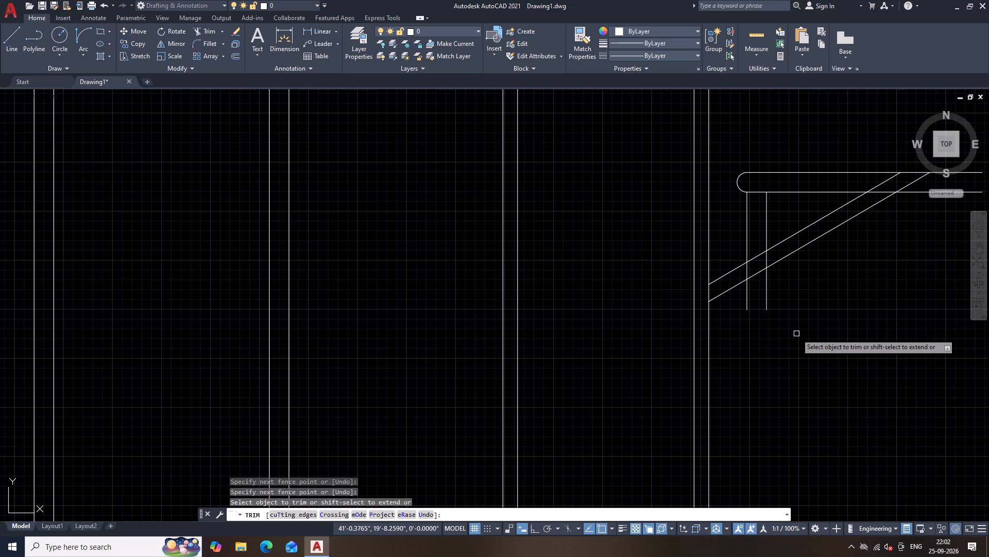
Trim away the two sloped lines crossing the spare tread-and-riser profile beyond the far wall.
drag(725, 251, 727, 306)
drag(753, 233, 755, 267)
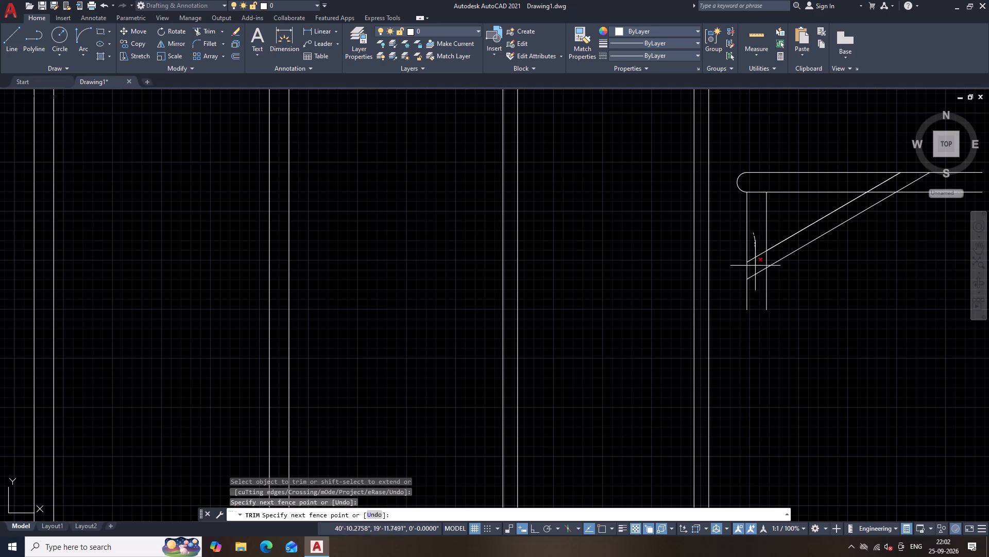
drag(755, 267, 755, 283)
drag(780, 210, 810, 282)
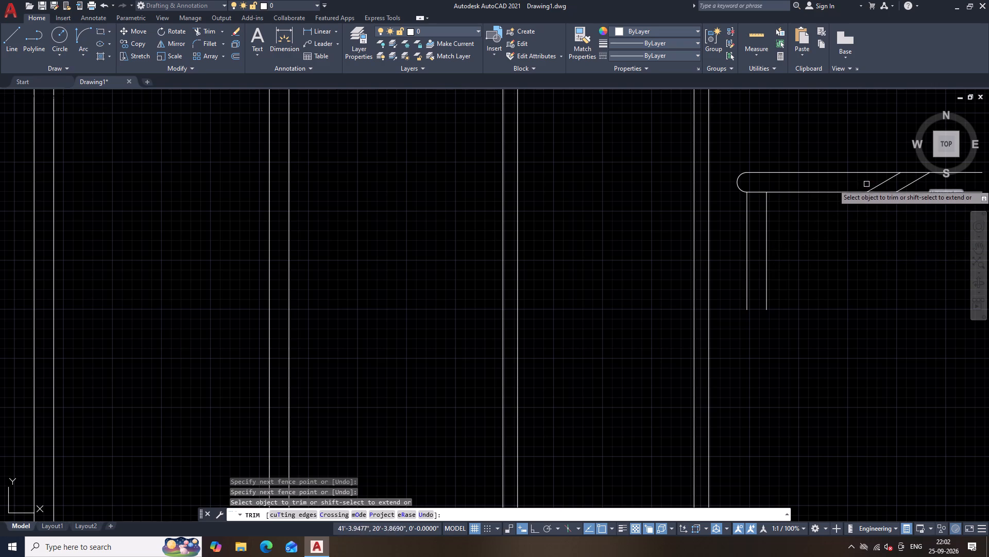
drag(871, 181, 918, 186)
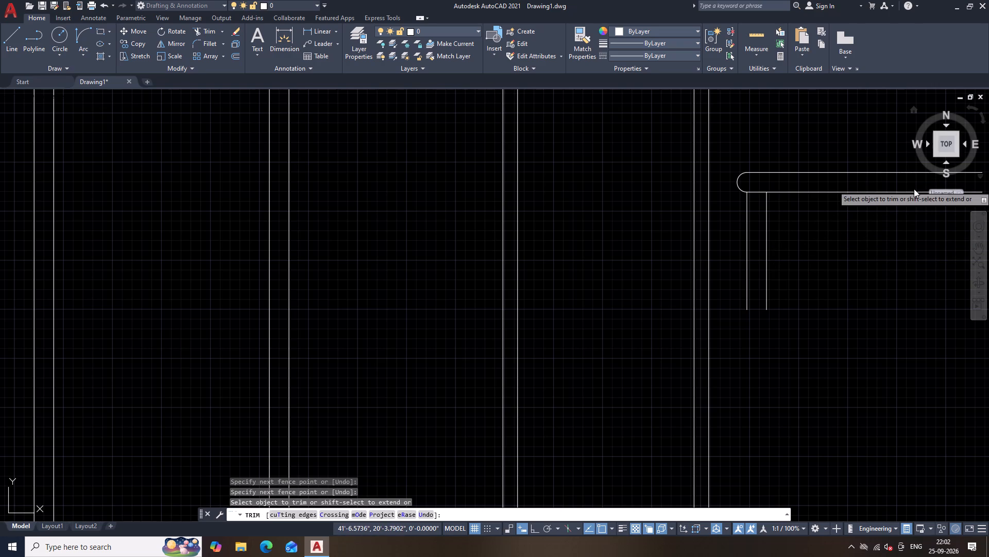
key(Escape)
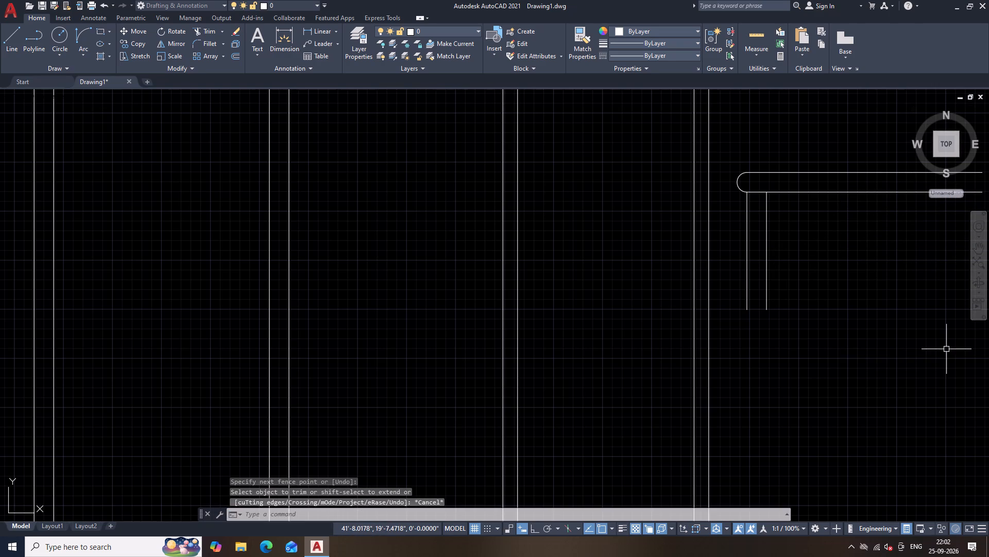
scroll(946, 349, down, 5)
middle_drag(946, 349, 715, 246)
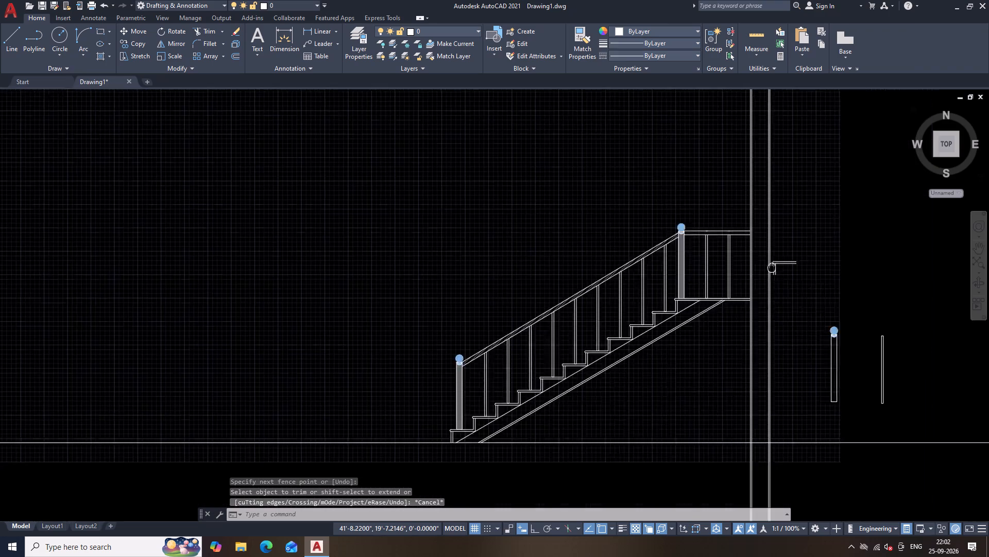
middle_drag(715, 246, 490, 152)
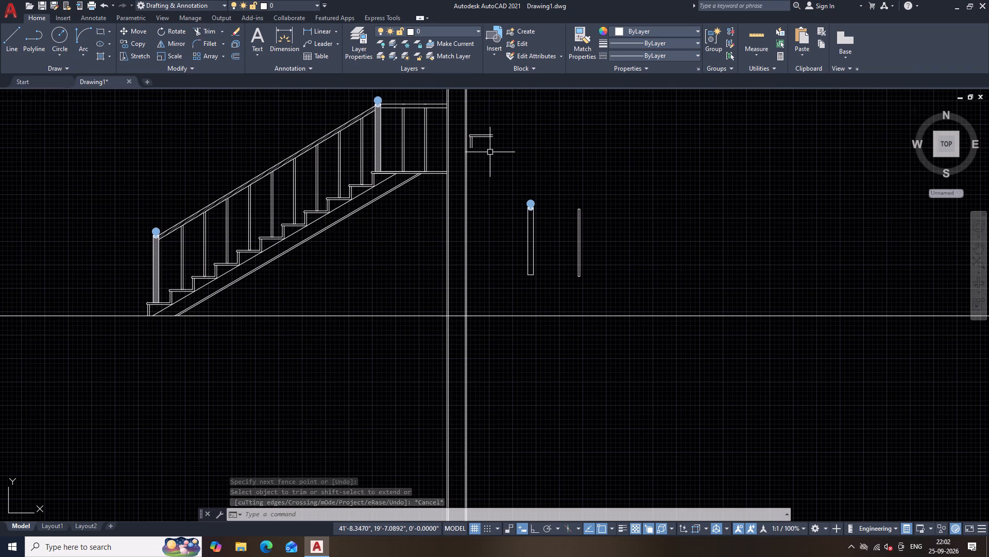
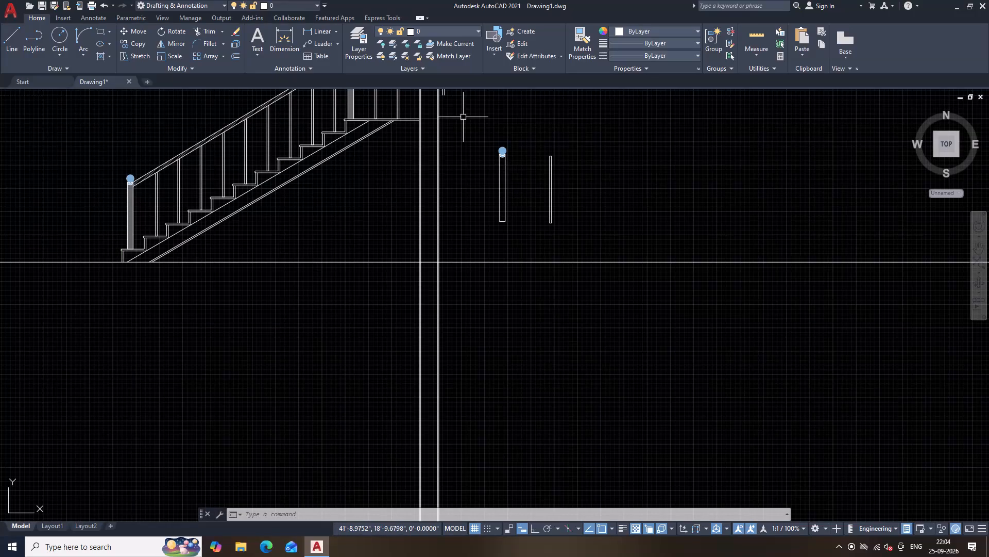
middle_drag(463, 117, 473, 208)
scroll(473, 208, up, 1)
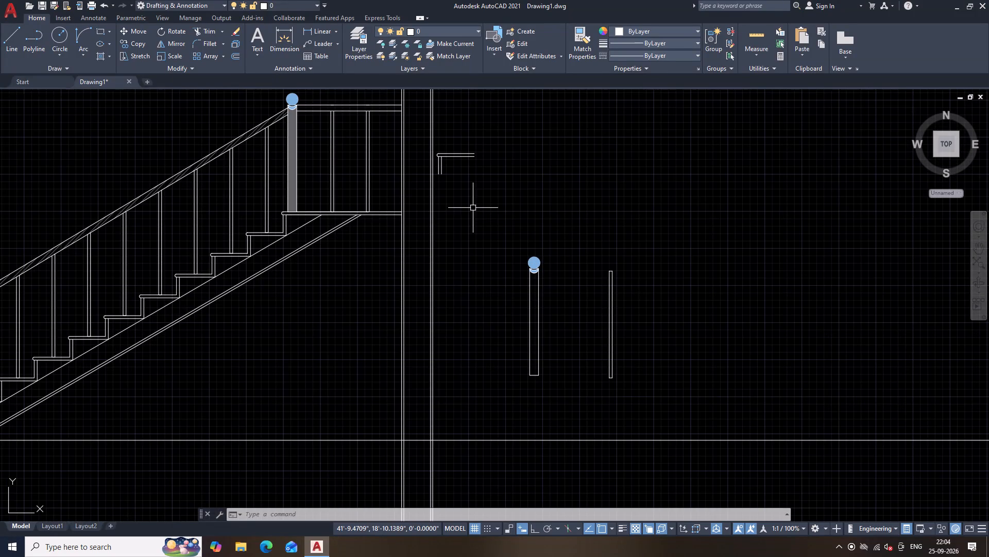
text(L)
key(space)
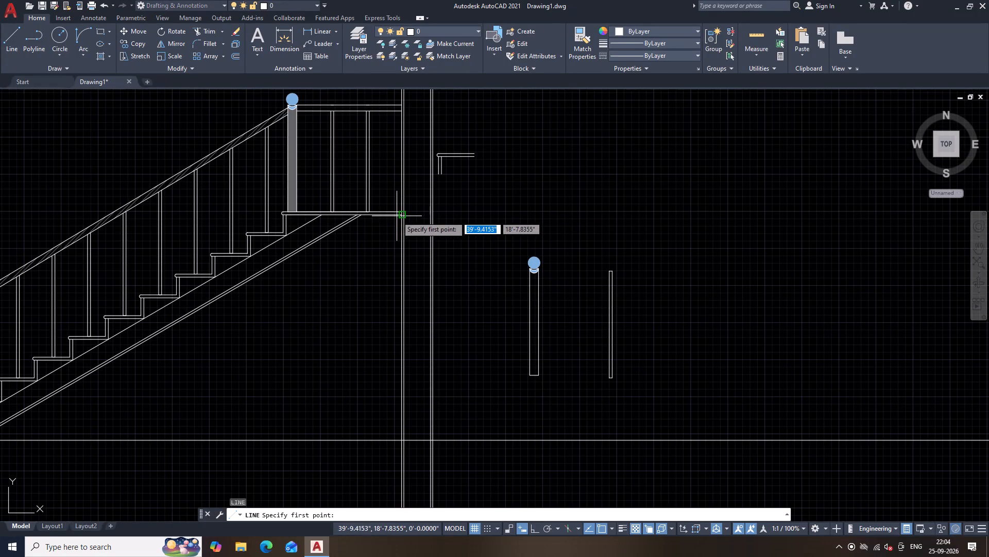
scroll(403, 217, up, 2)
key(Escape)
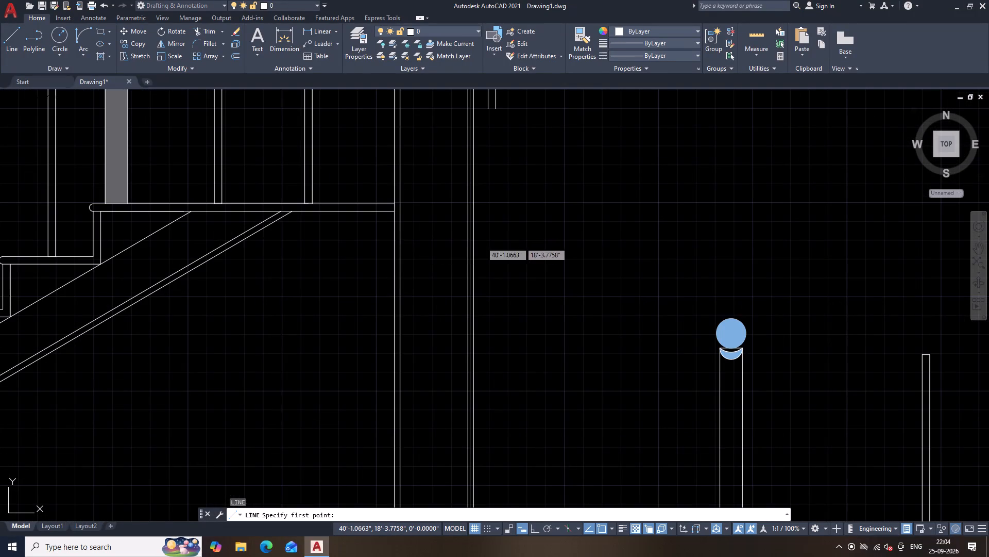
Extend the landing's underside line across the near wall's thin face to its second line.
text(EX)
key(space)
click(379, 211)
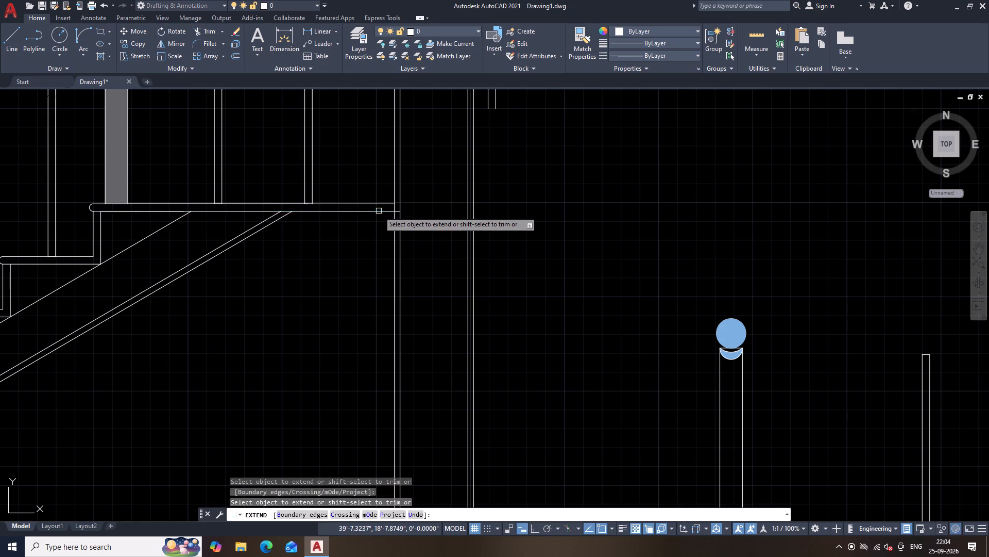
key(Escape)
Draw the landing slab outline: 6" beyond the near wall's second line, 6" down, and horizontally back to the sloped waist line.
key(l)
key(space)
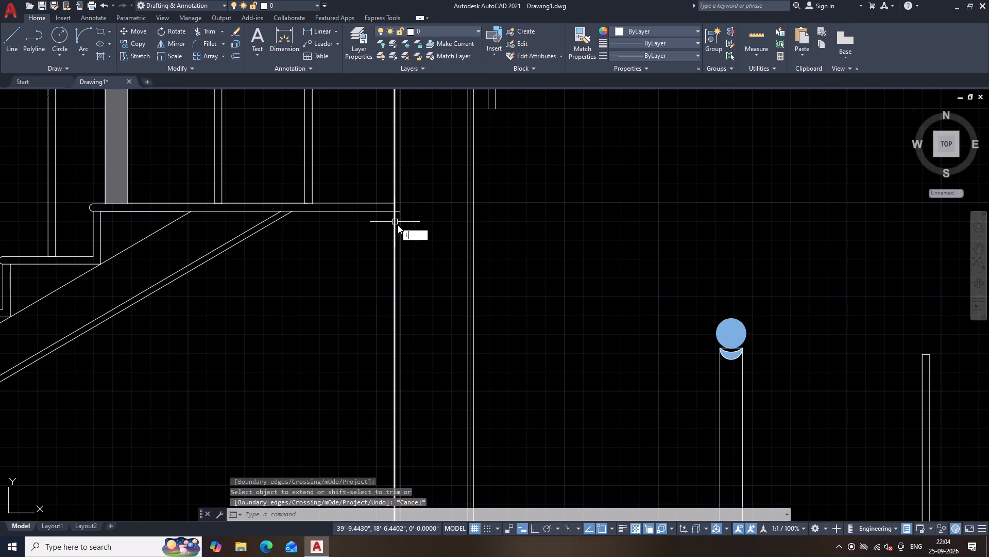
click(399, 212)
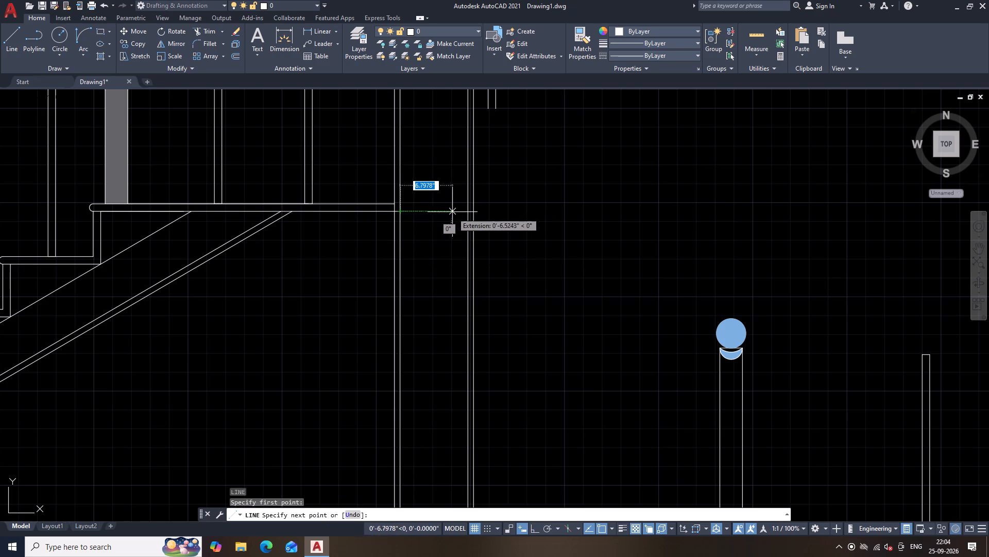
key(6)
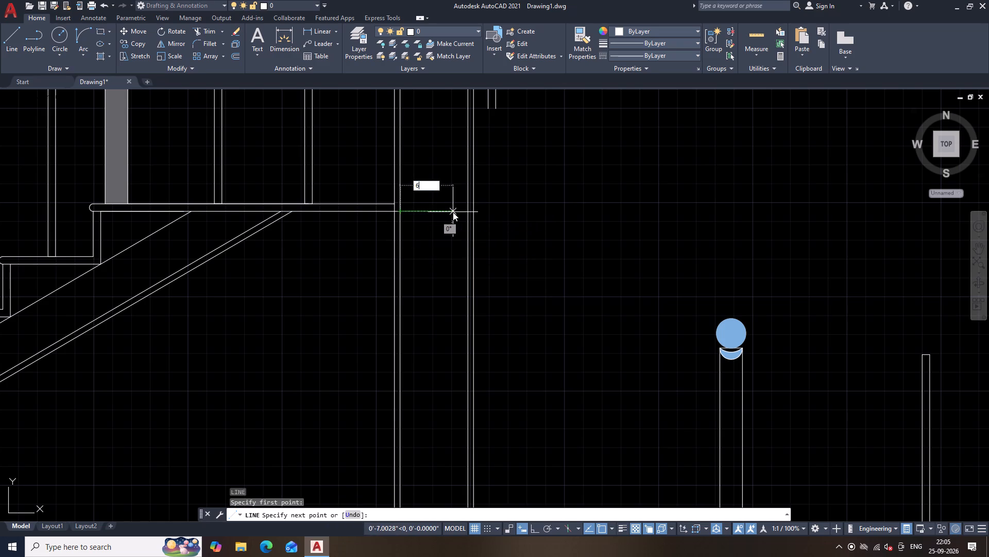
key(shift+quotedbl)
key(Return)
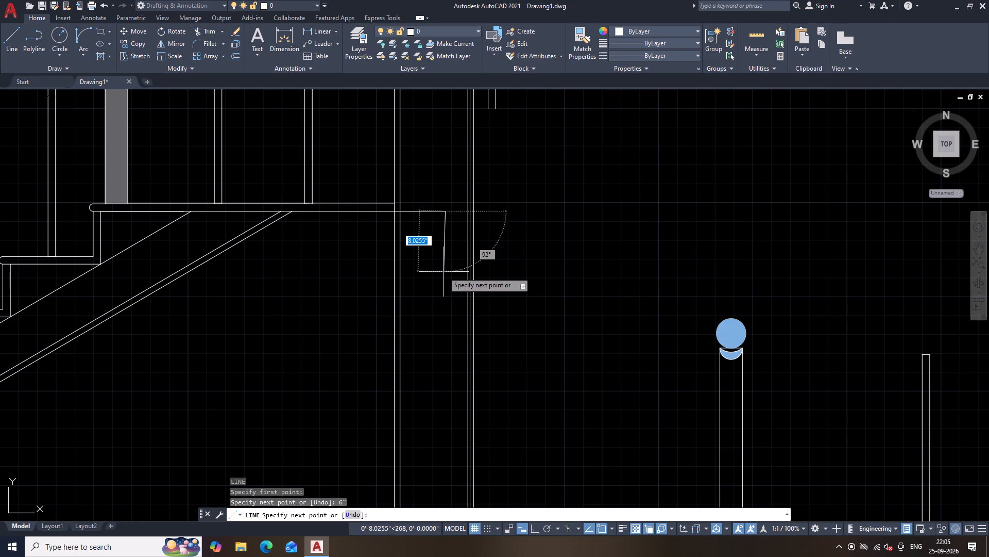
key(F8)
key(6)
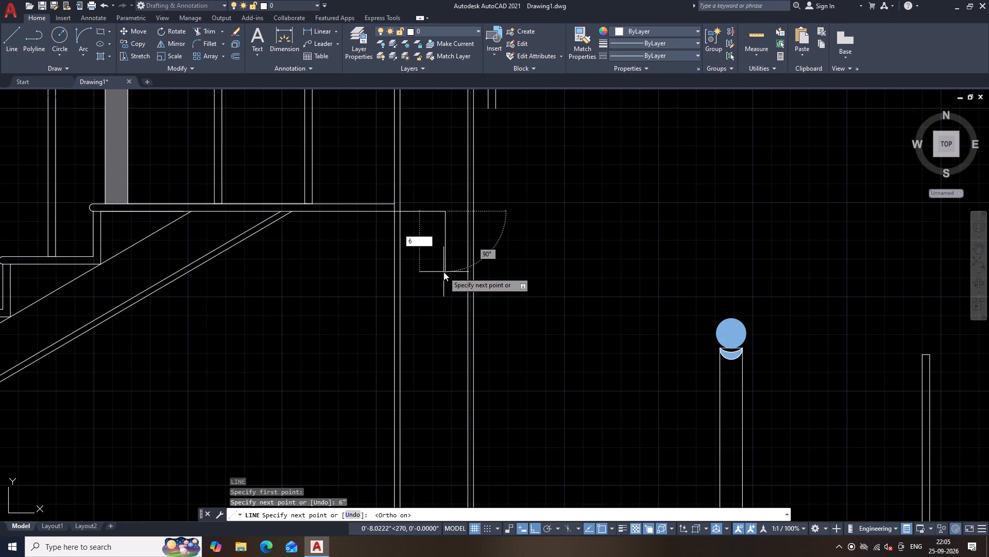
key(shift+quotedbl)
key(Return)
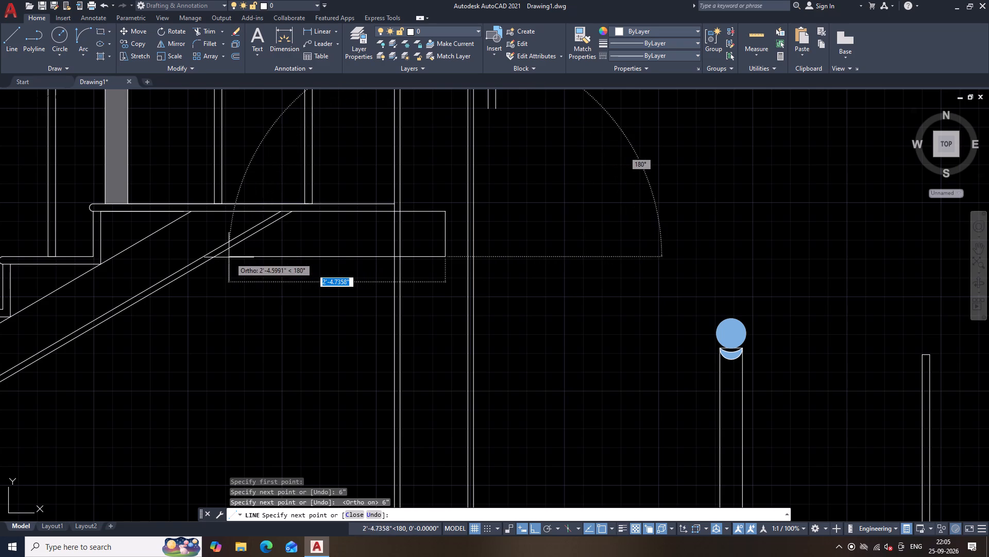
click(202, 256)
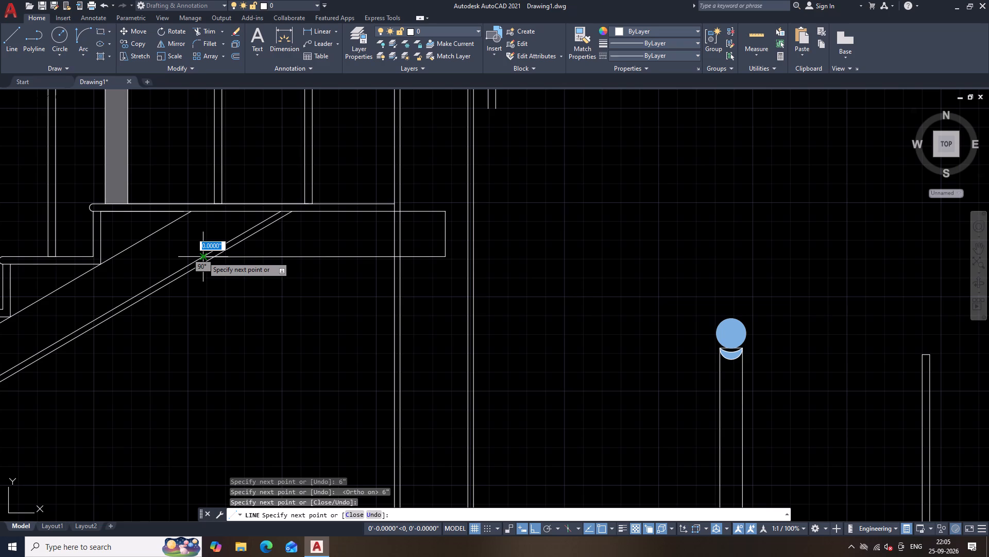
key(Escape)
Offset the landing slab's bottom line downward by 0.75".
key(o)
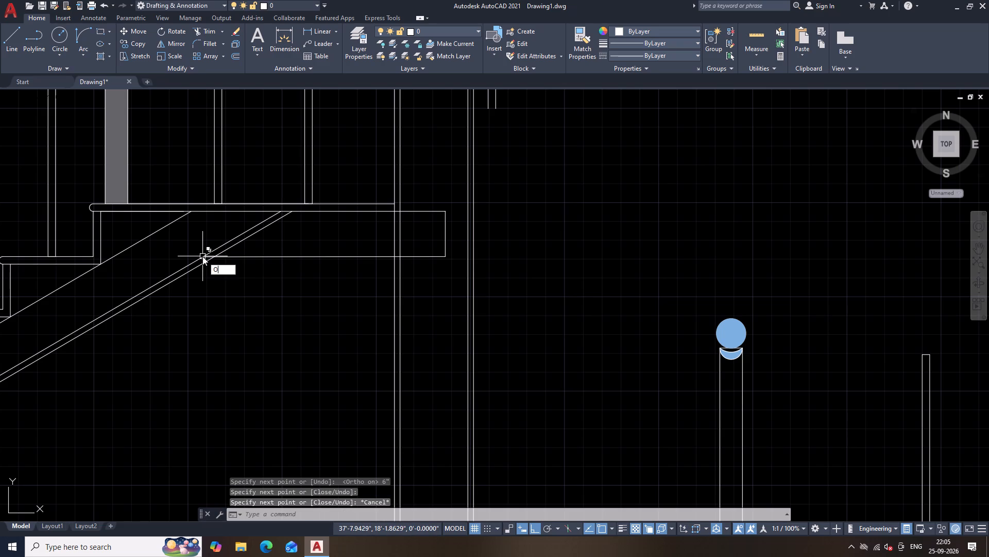
key(space)
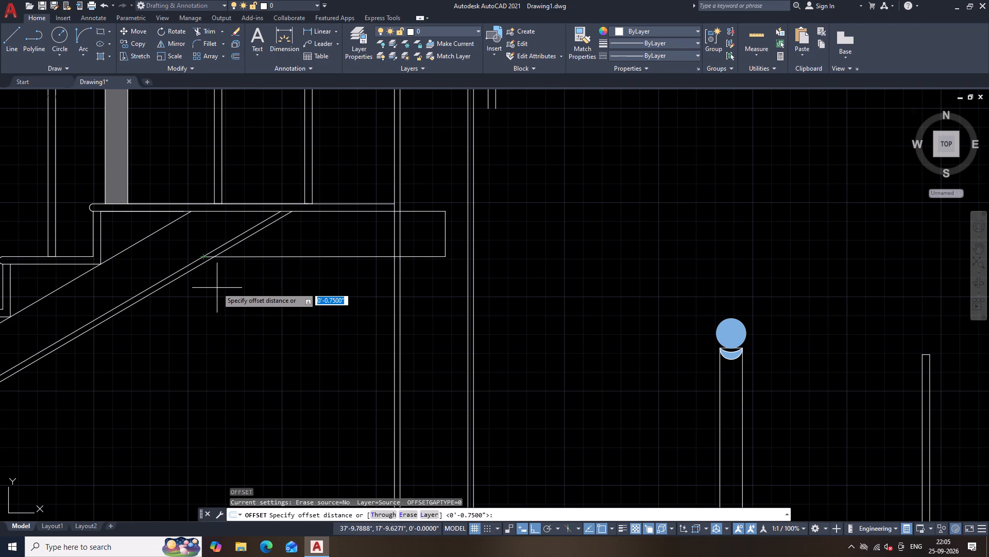
text(.75)
key(Return)
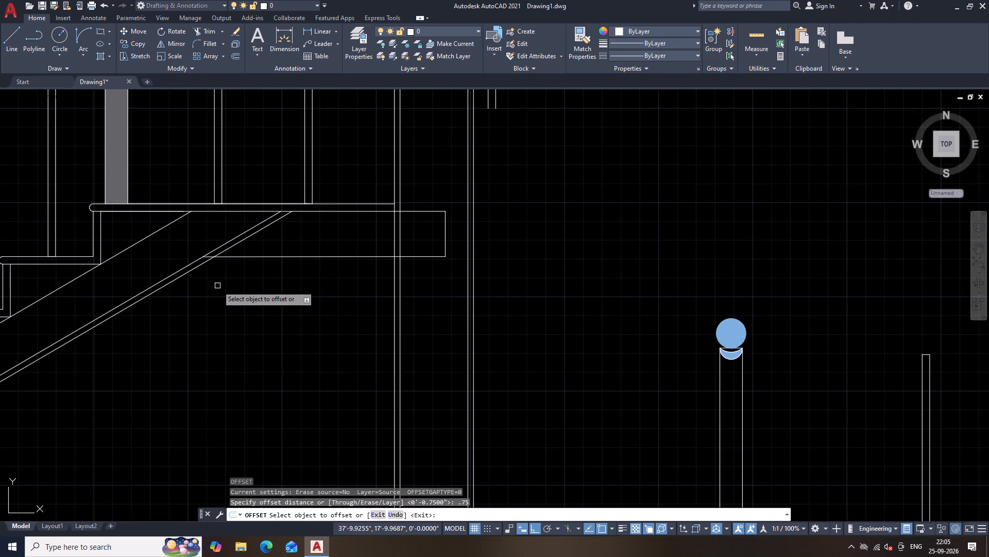
click(292, 258)
click(292, 266)
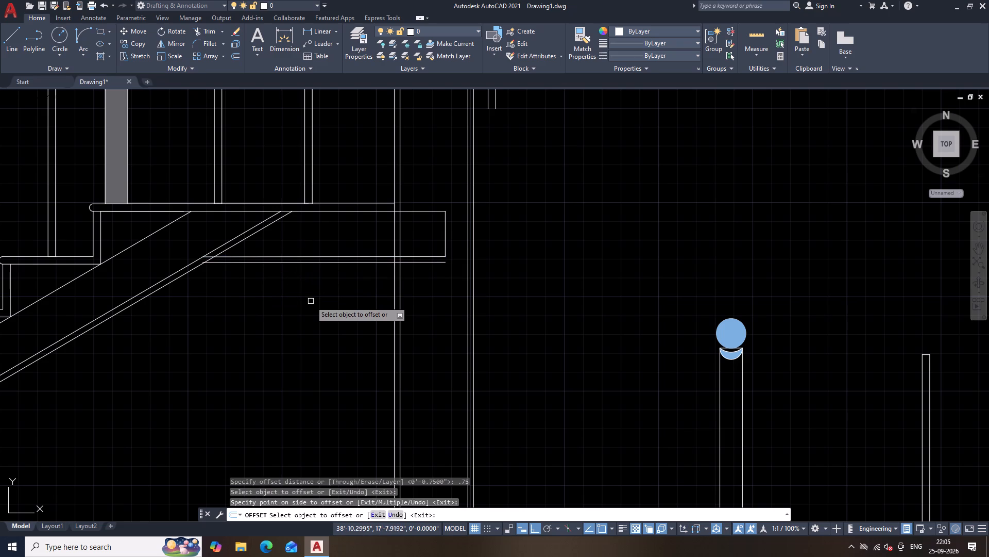
key(Escape)
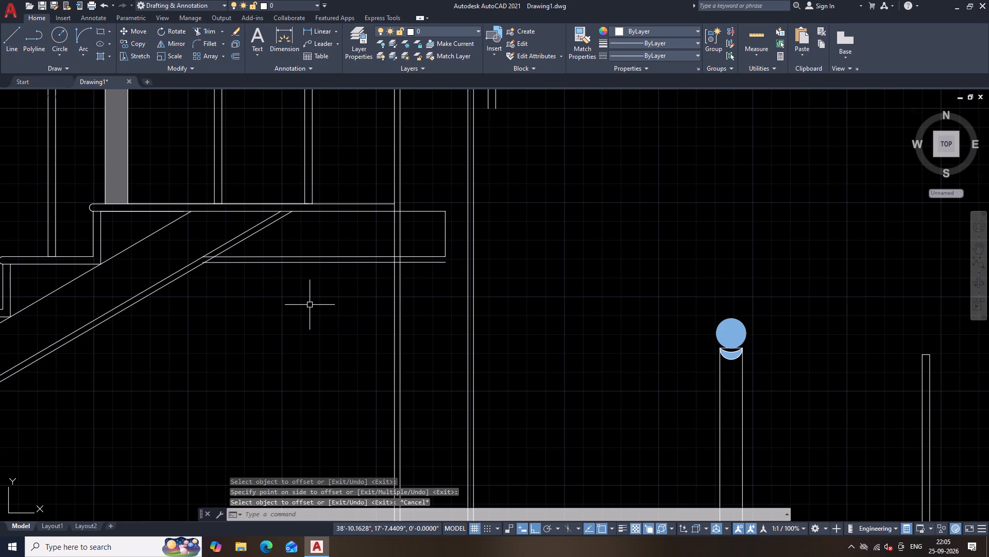
Trim the offset line below the landing slab back to the near wall's first line.
text(TR)
key(space)
click(426, 264)
scroll(426, 266, up, 3)
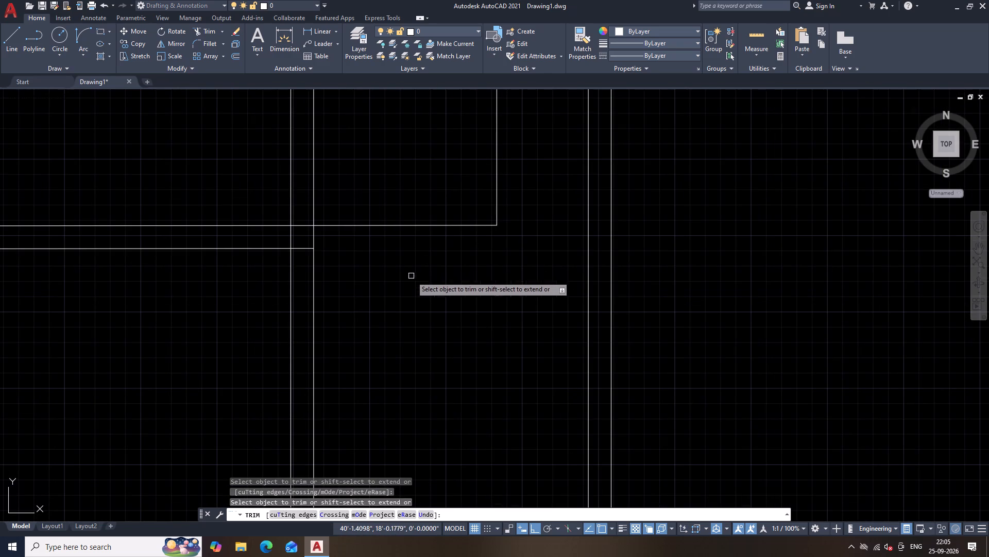
click(302, 250)
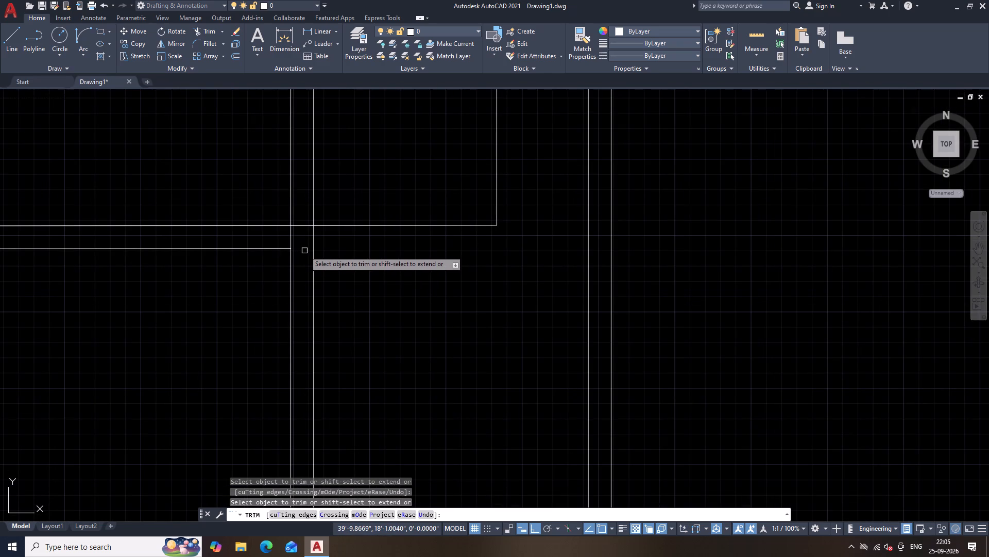
Trim both near-wall lines away from the slab's underside upward, through and above the landing.
drag(347, 180, 264, 171)
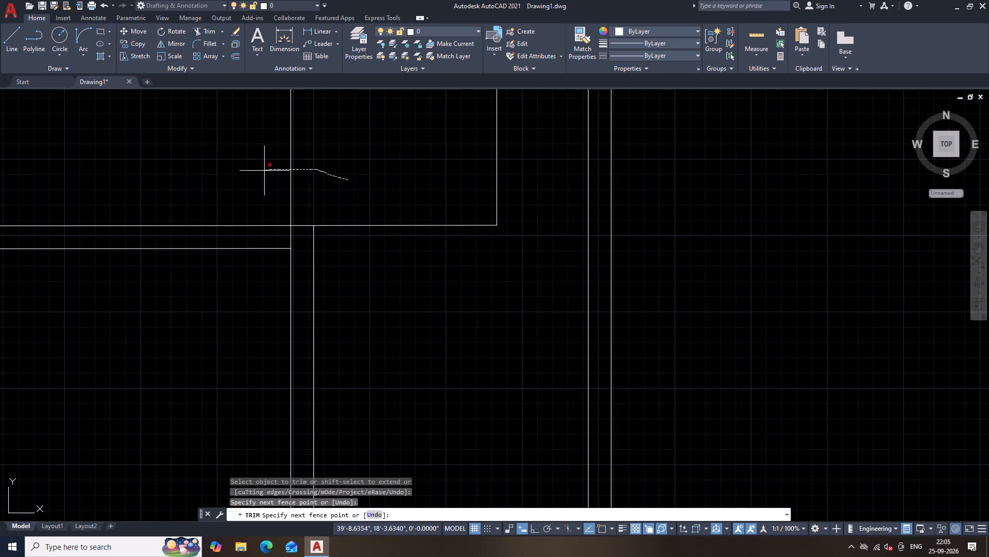
drag(264, 171, 257, 171)
scroll(265, 170, down, 2)
middle_drag(329, 283, 374, 358)
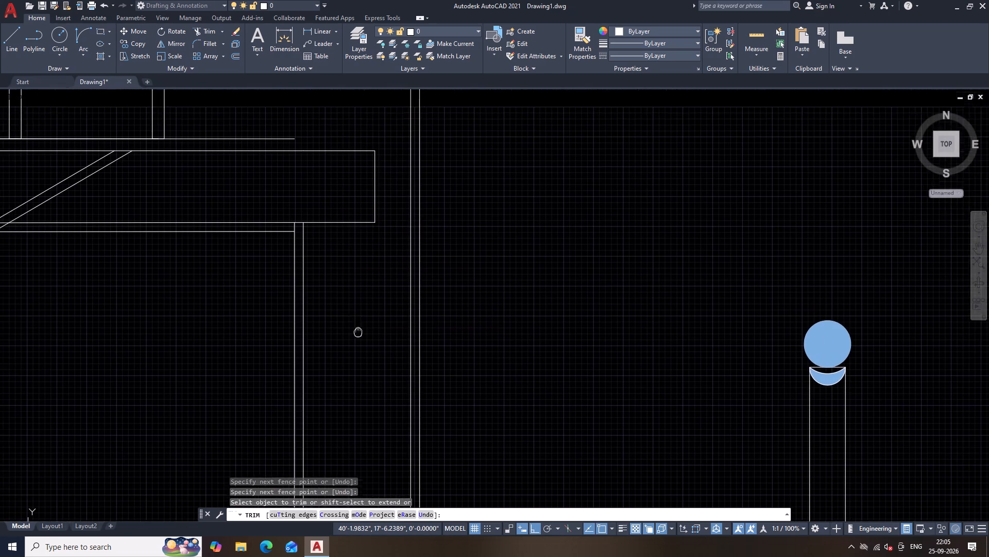
middle_drag(374, 358, 573, 413)
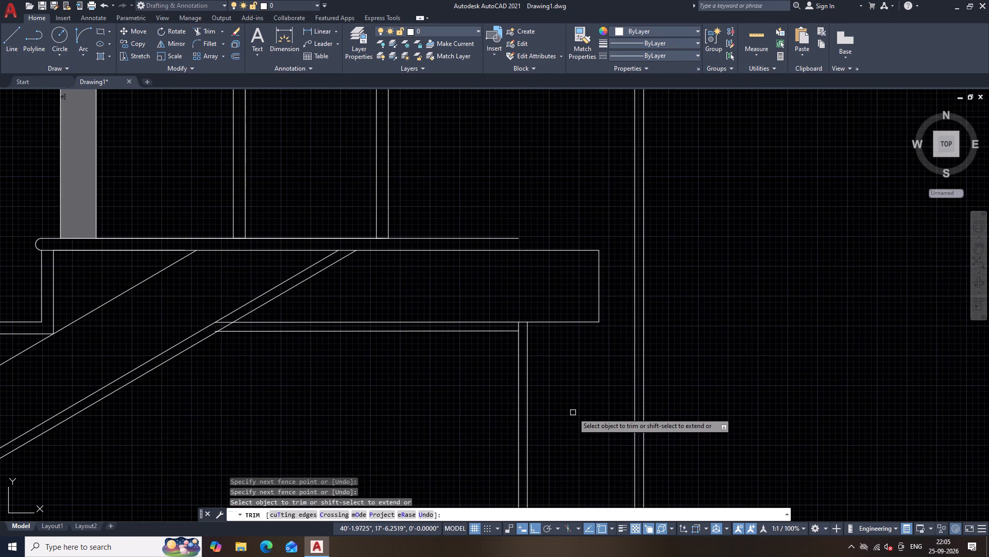
key(Escape)
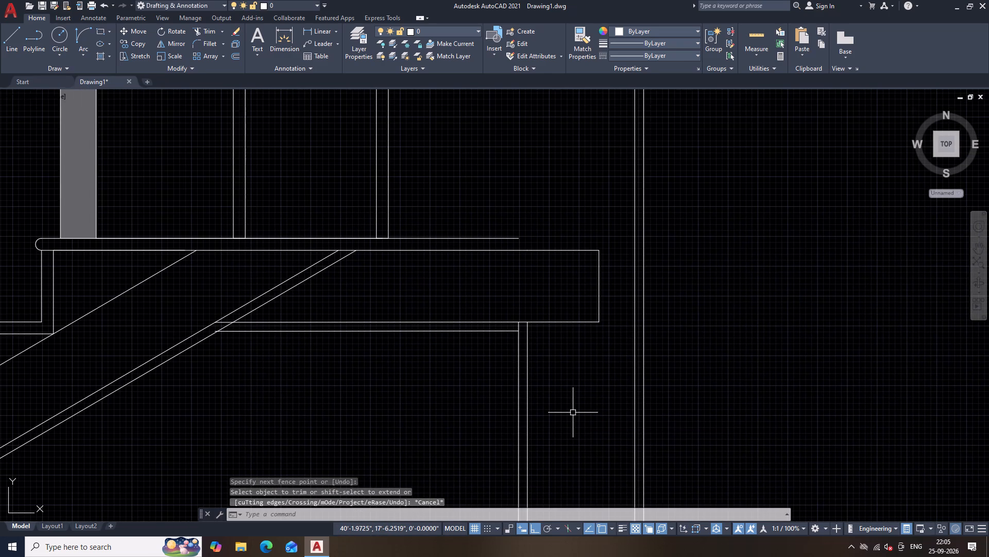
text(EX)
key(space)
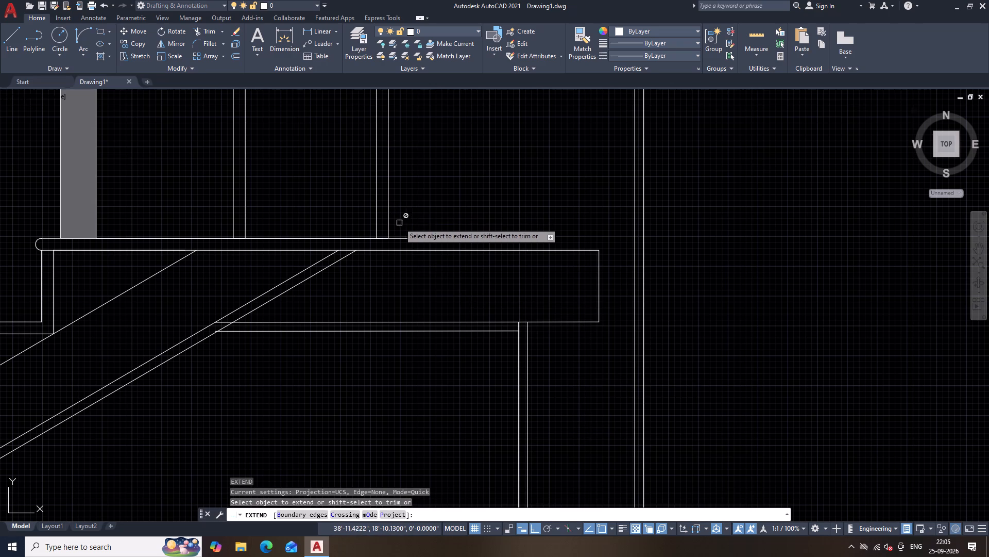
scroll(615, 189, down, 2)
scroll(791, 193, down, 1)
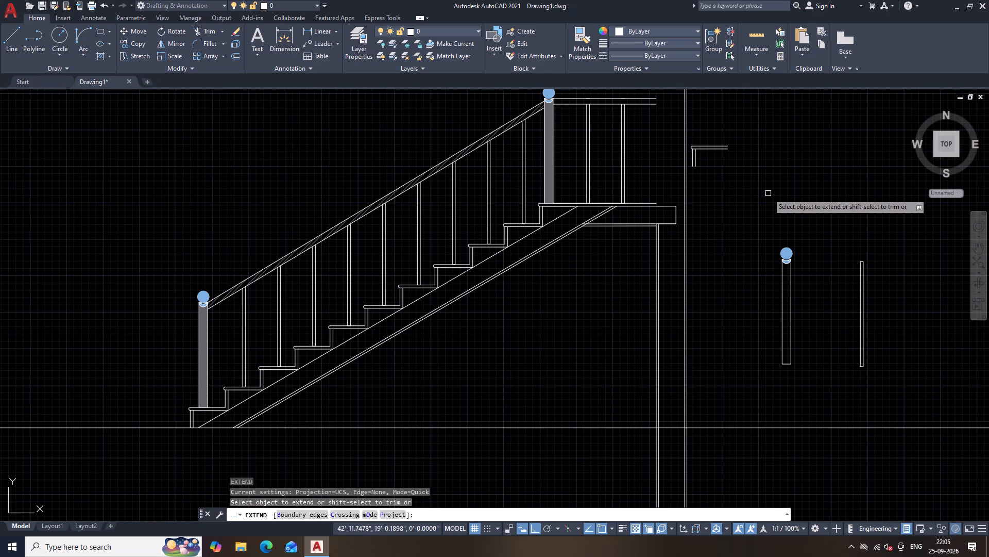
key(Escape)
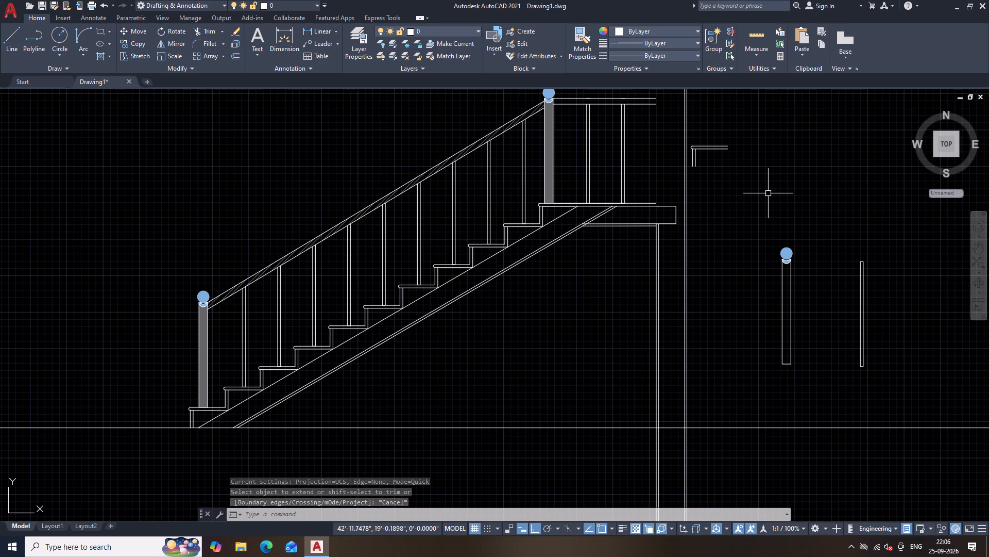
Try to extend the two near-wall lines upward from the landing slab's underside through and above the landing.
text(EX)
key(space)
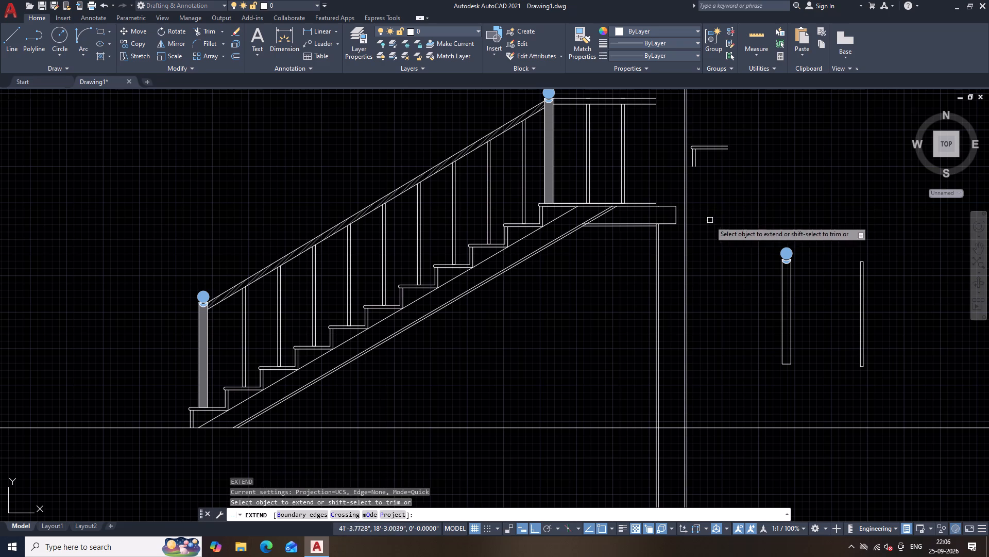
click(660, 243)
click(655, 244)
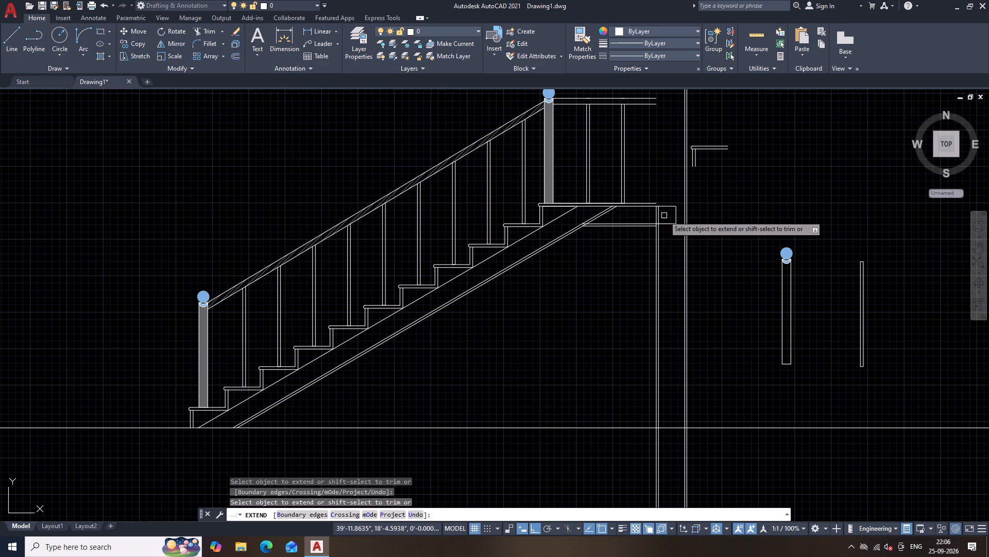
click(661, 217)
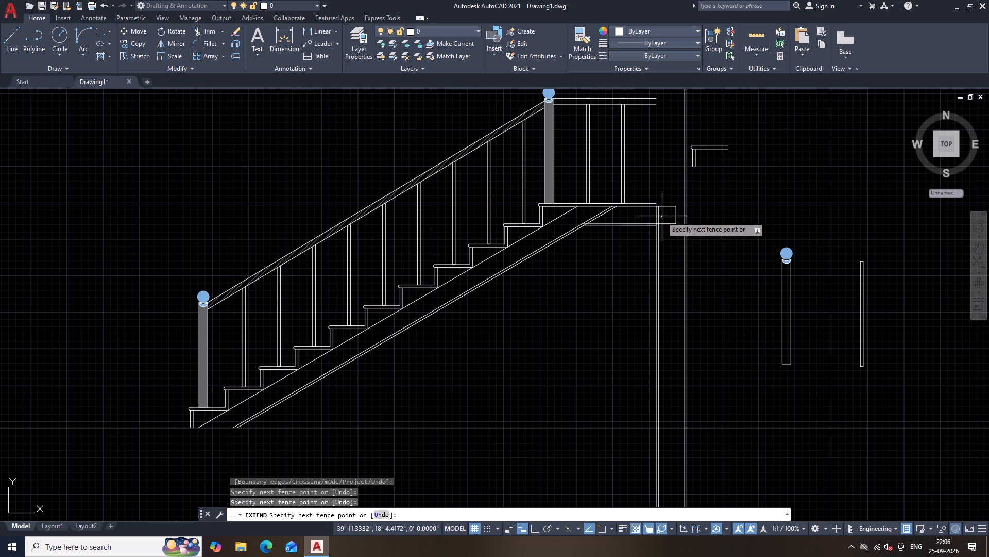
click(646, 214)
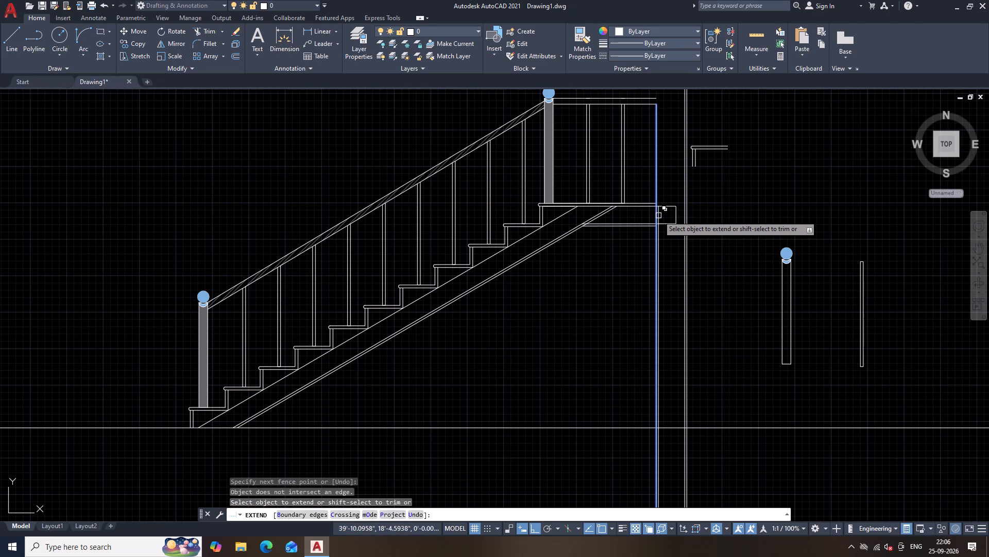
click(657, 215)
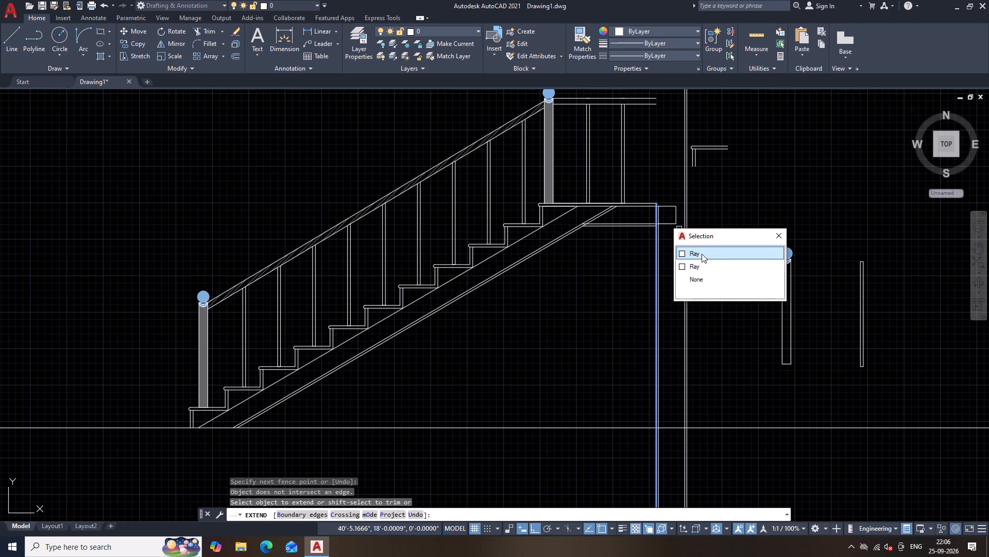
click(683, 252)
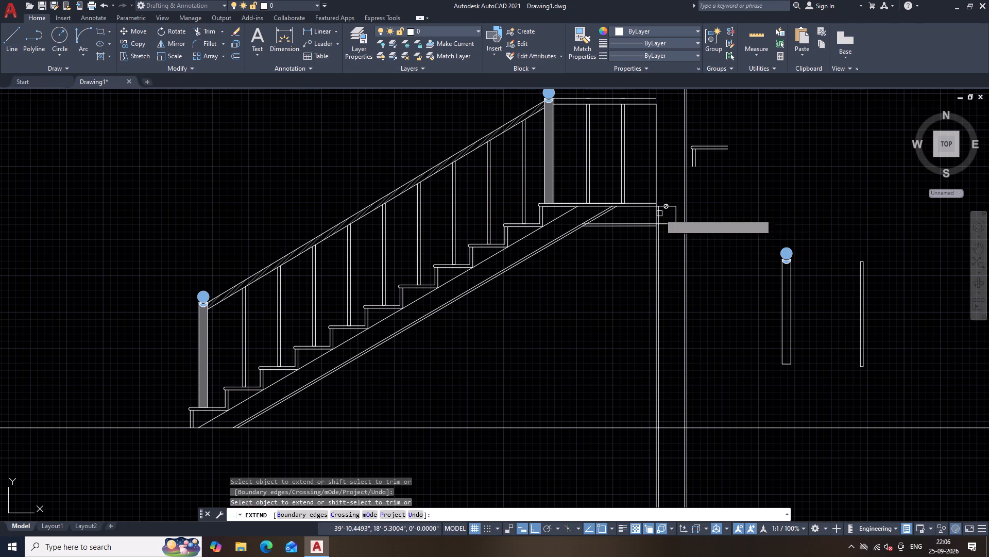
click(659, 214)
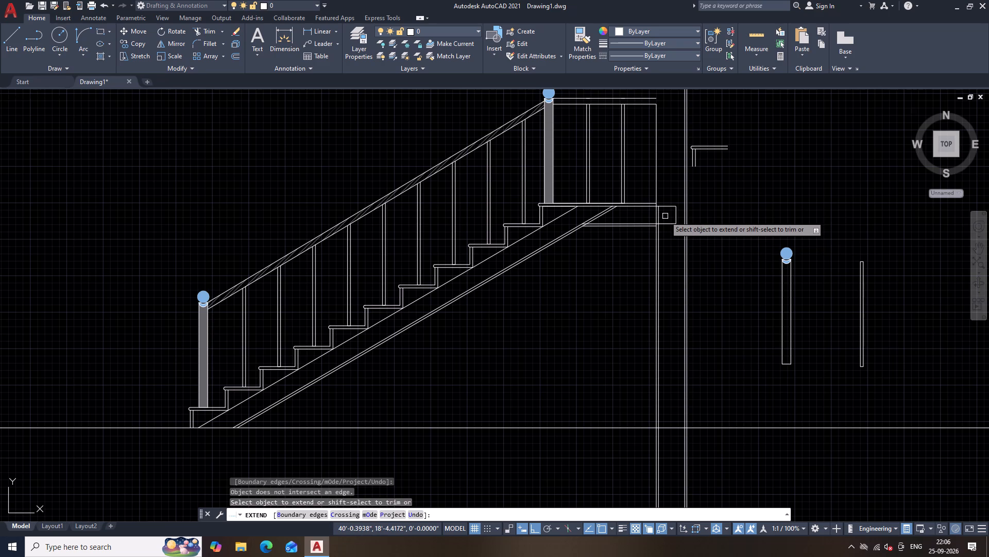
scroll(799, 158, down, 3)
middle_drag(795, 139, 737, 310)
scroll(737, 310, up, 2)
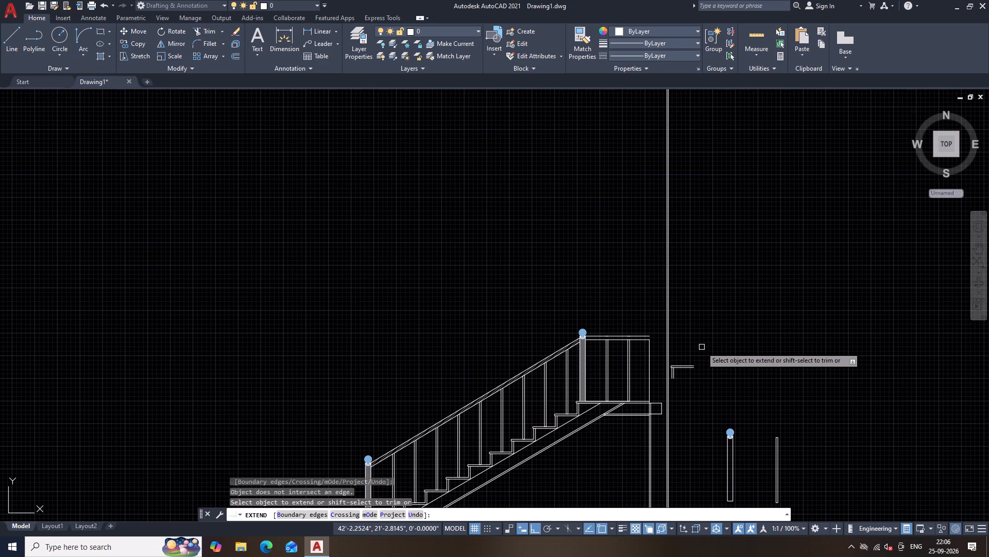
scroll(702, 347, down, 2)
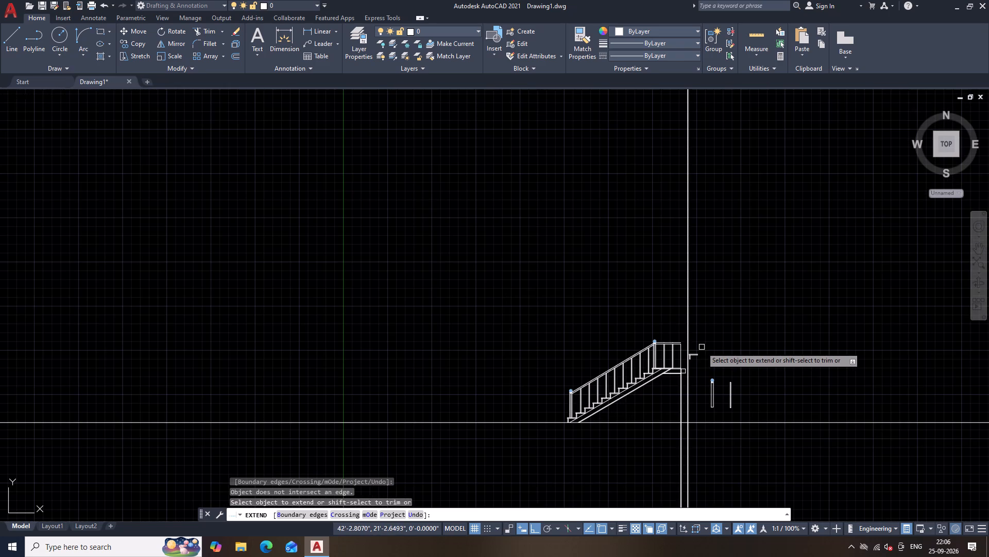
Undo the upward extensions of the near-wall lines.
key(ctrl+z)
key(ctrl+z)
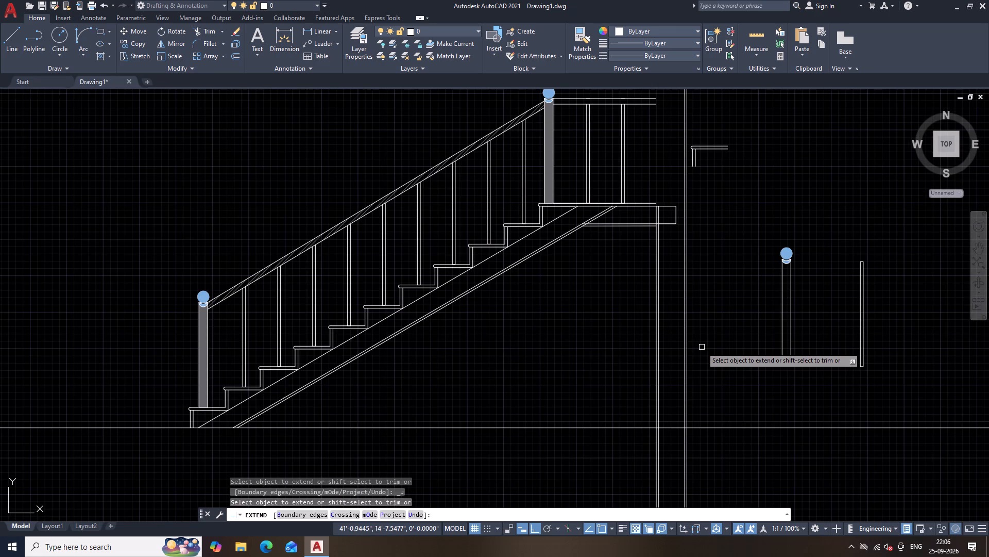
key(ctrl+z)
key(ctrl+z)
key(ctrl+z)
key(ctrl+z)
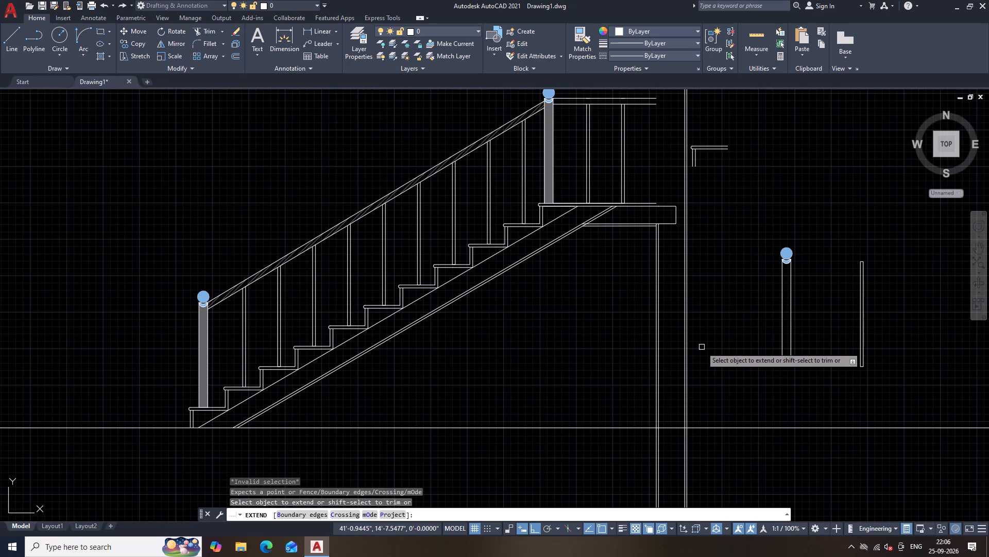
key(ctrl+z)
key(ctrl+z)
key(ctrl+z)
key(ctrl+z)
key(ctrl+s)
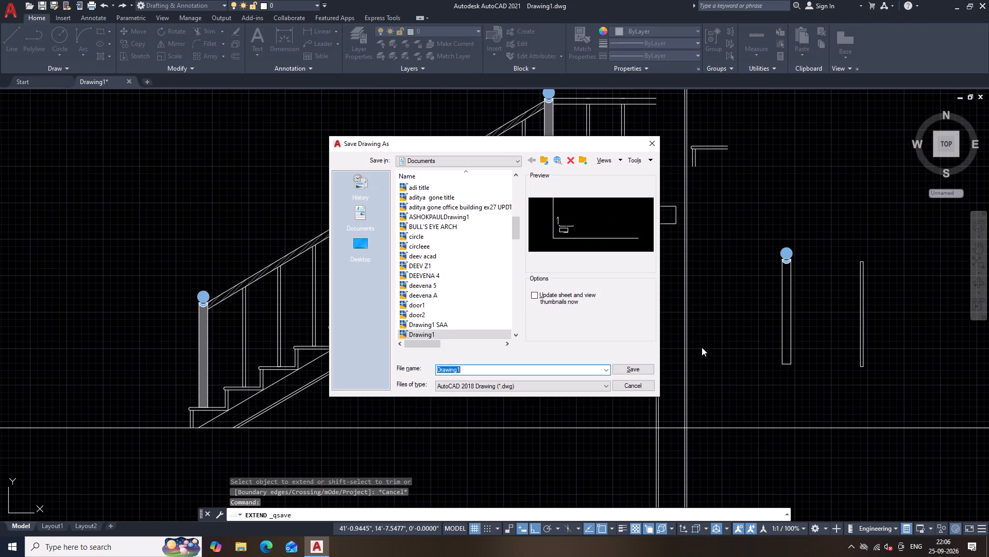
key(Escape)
Offset the far wall's stair-side line 9" toward the staircase to form a near-wall line above the landing.
scroll(678, 253, down, 2)
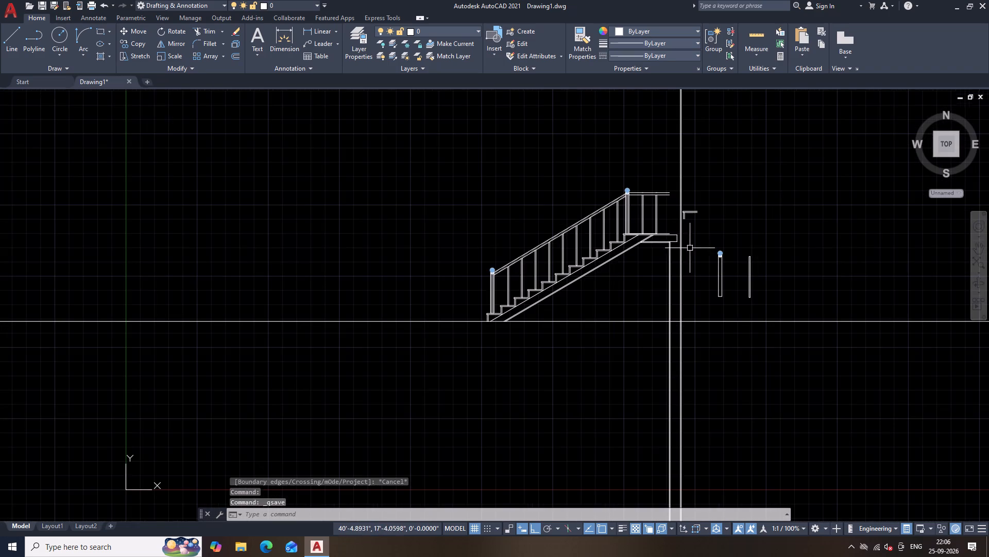
middle_drag(781, 180, 636, 343)
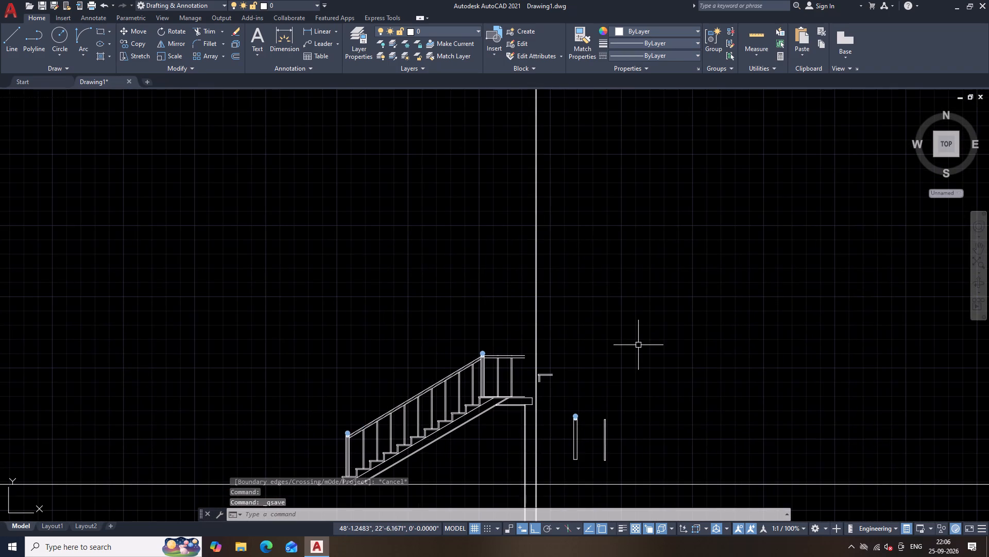
text(O)
key(space)
scroll(638, 345, up, 2)
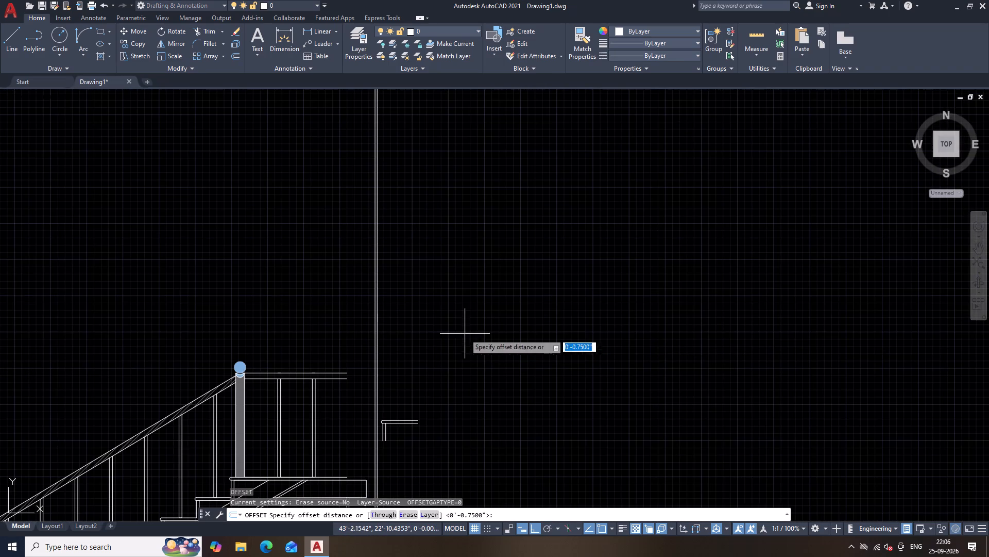
middle_drag(465, 333, 781, 334)
scroll(781, 334, up, 1)
middle_drag(761, 382, 724, 209)
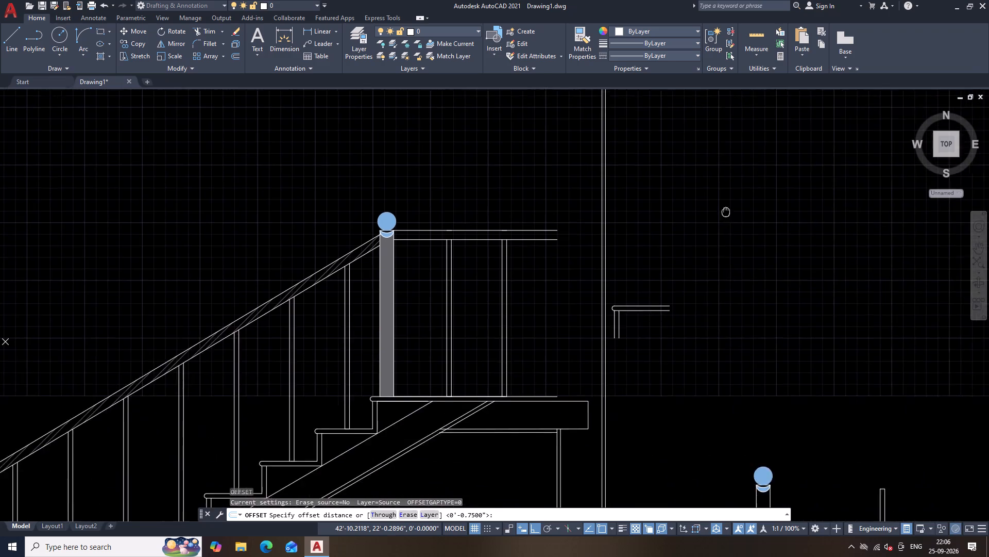
middle_drag(724, 209, 724, 209)
scroll(724, 209, up, 1)
key(9)
key(shift+quotedbl)
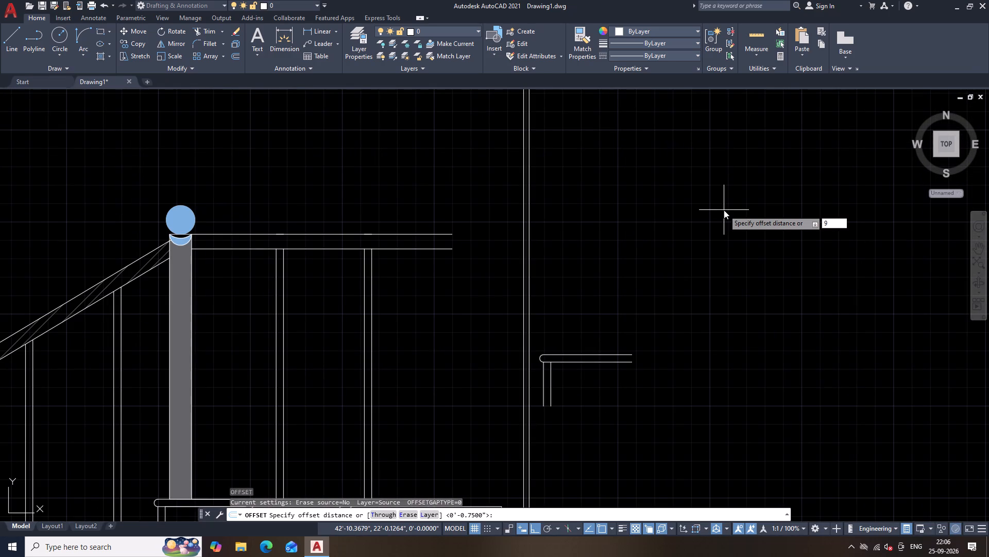
key(Return)
click(522, 249)
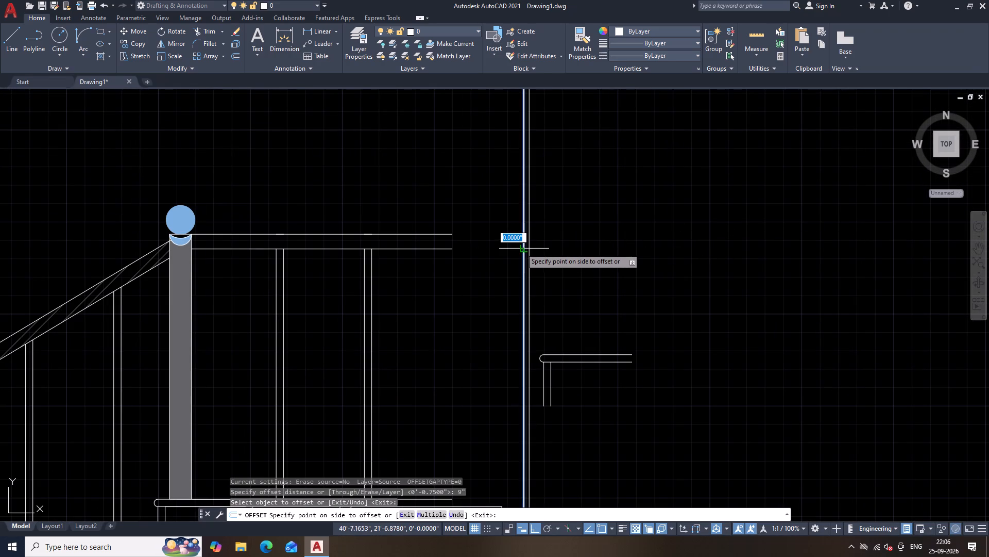
click(490, 251)
key(Escape)
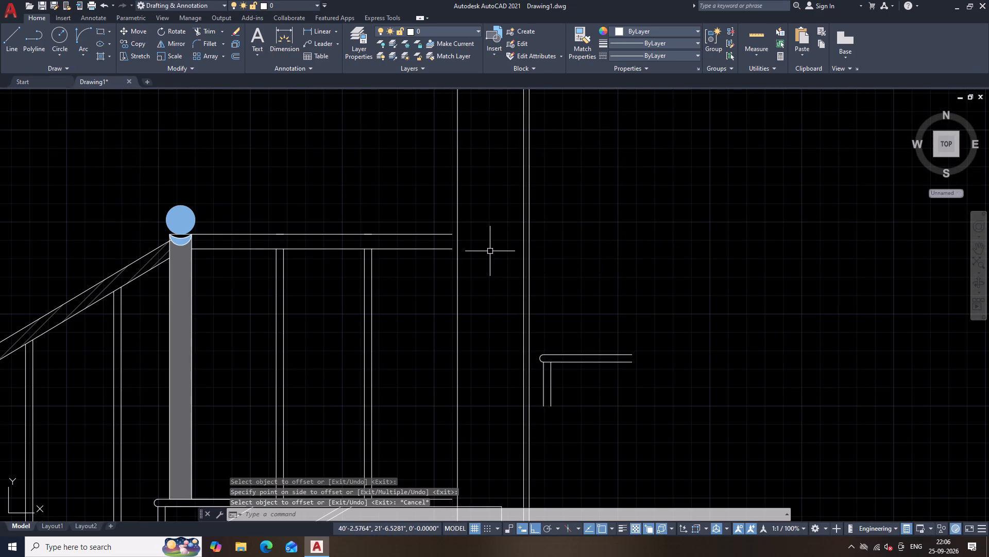
Offset the new vertical wall line 0.75" toward the staircase.
key(o)
key(space)
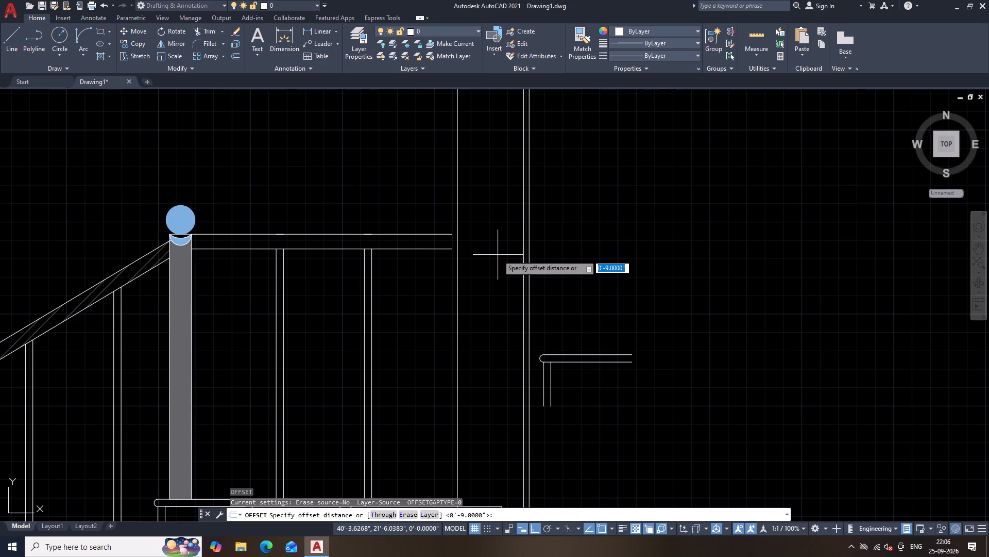
text(.75)
key(Return)
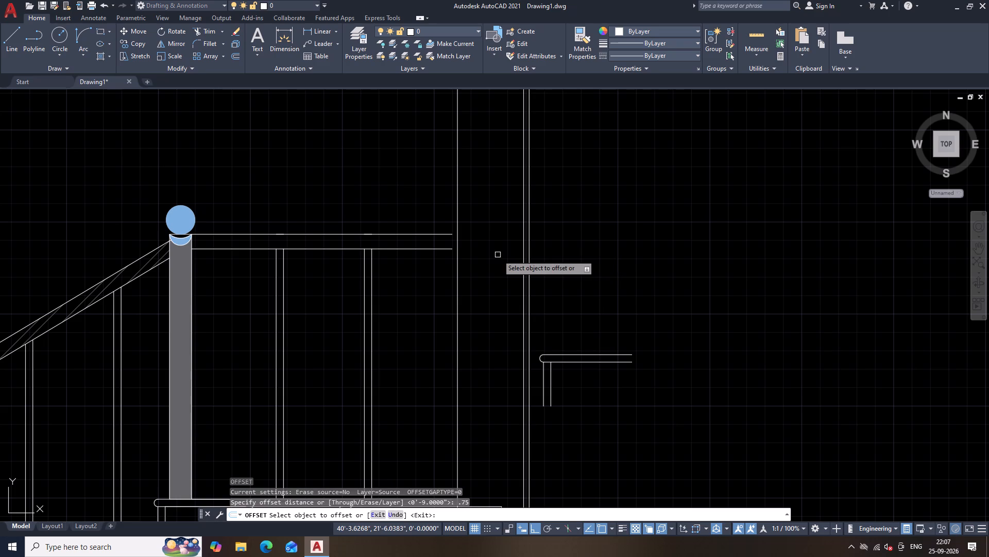
click(457, 287)
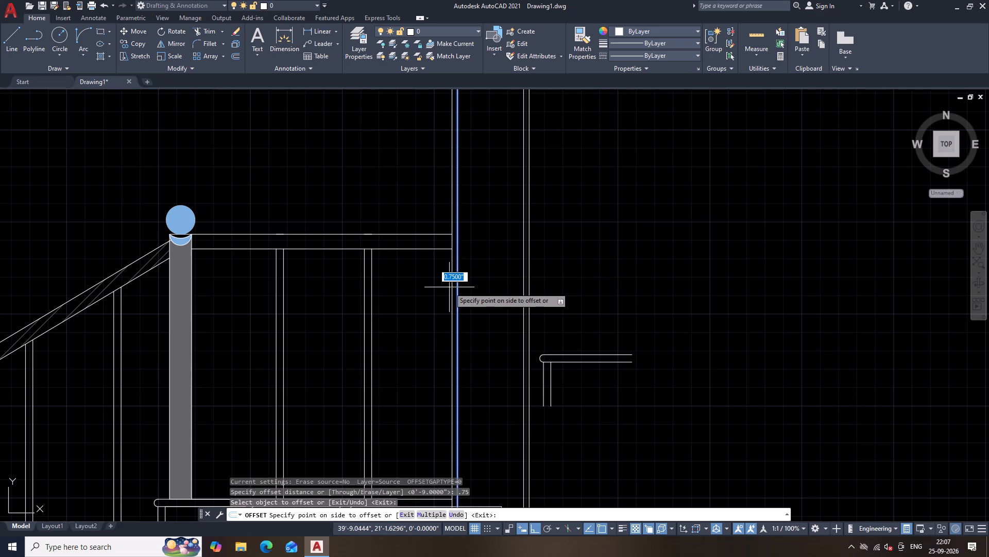
click(449, 287)
key(Escape)
Trim both new wall lines inside the landing slab, and the stair-side line between the floor finish top and the slab.
scroll(468, 283, down, 3)
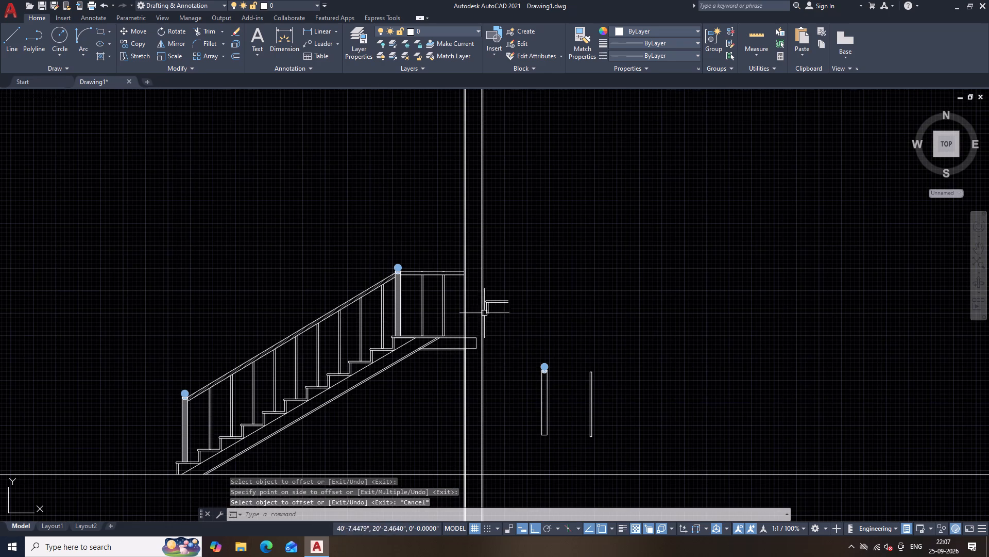
middle_drag(505, 347, 513, 211)
text(TR)
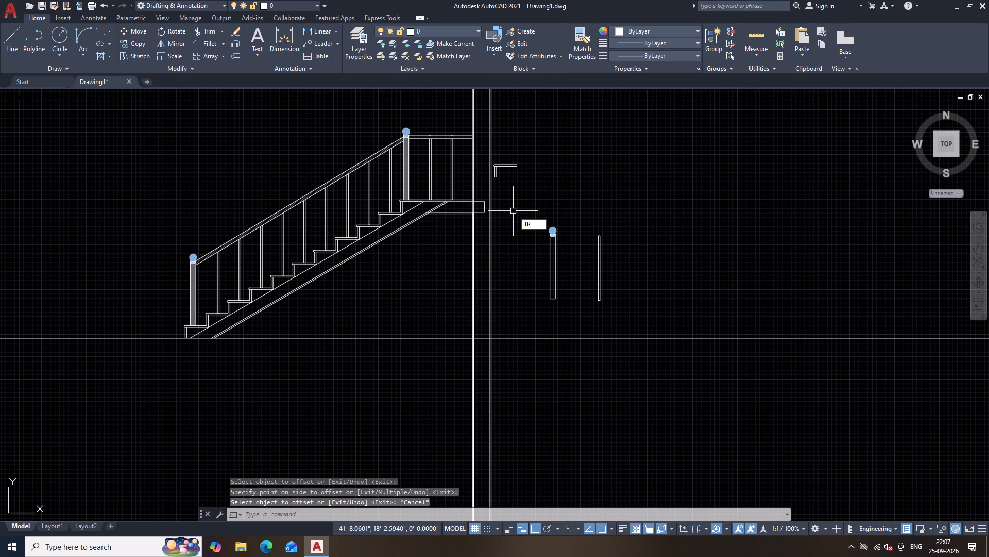
key(space)
scroll(513, 211, up, 2)
middle_drag(513, 211, 515, 228)
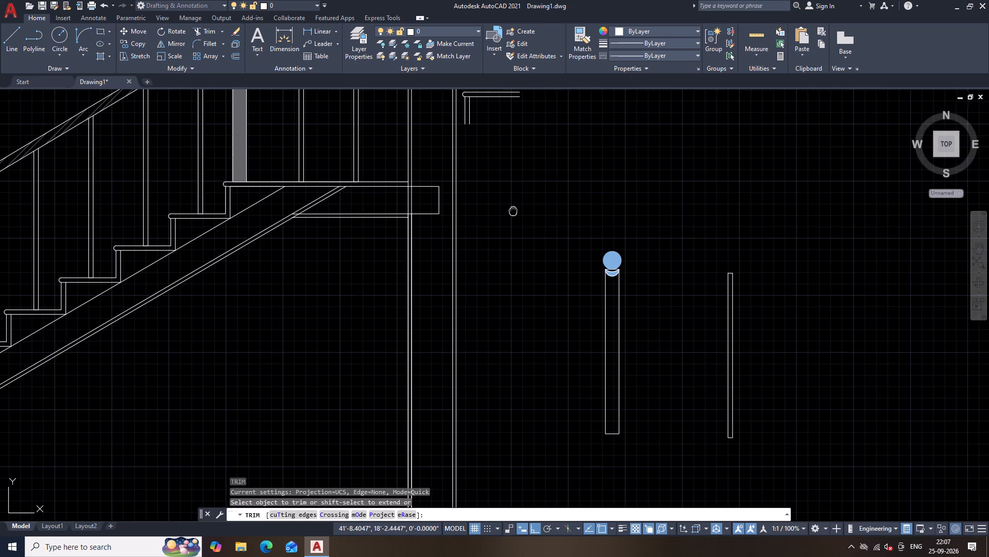
middle_drag(515, 228, 516, 336)
drag(422, 326, 394, 324)
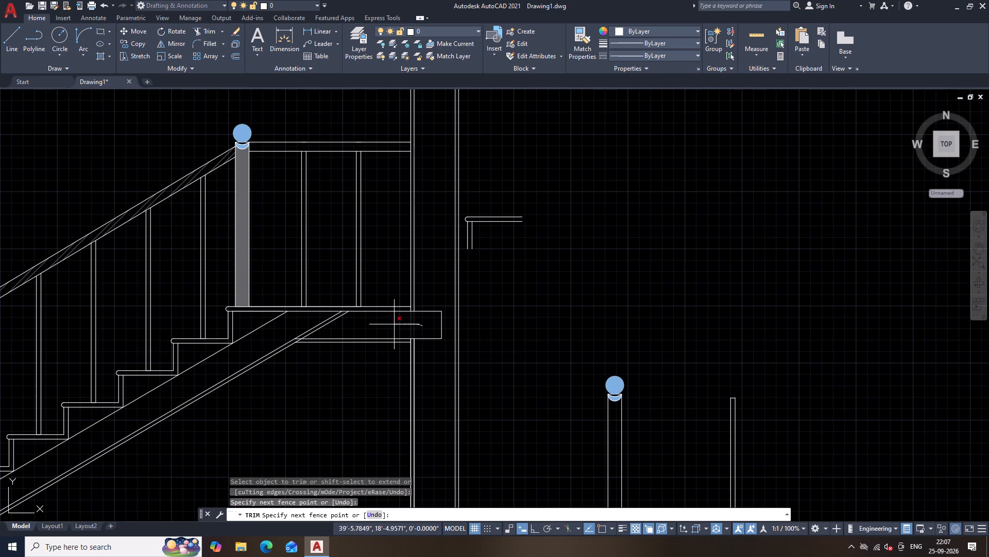
drag(394, 324, 391, 324)
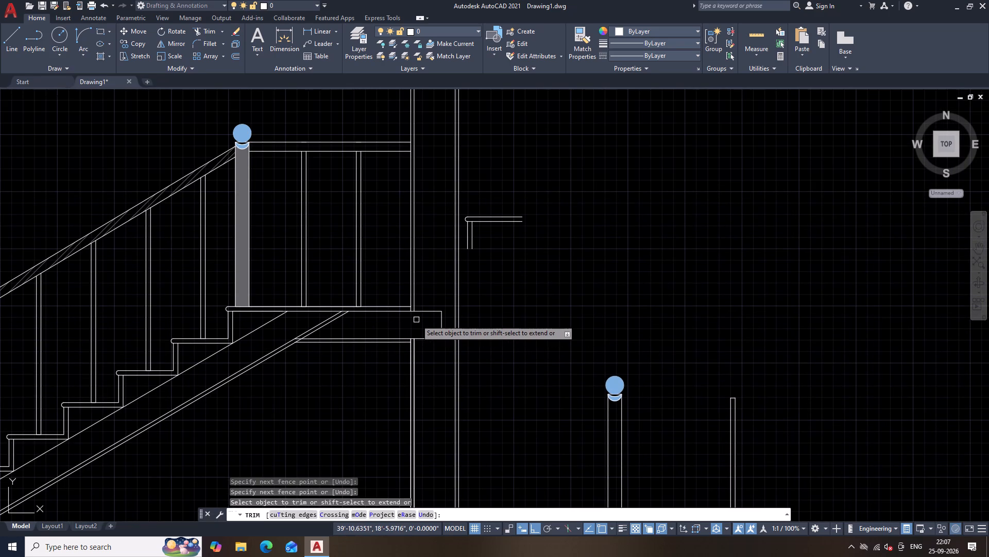
scroll(416, 320, up, 1)
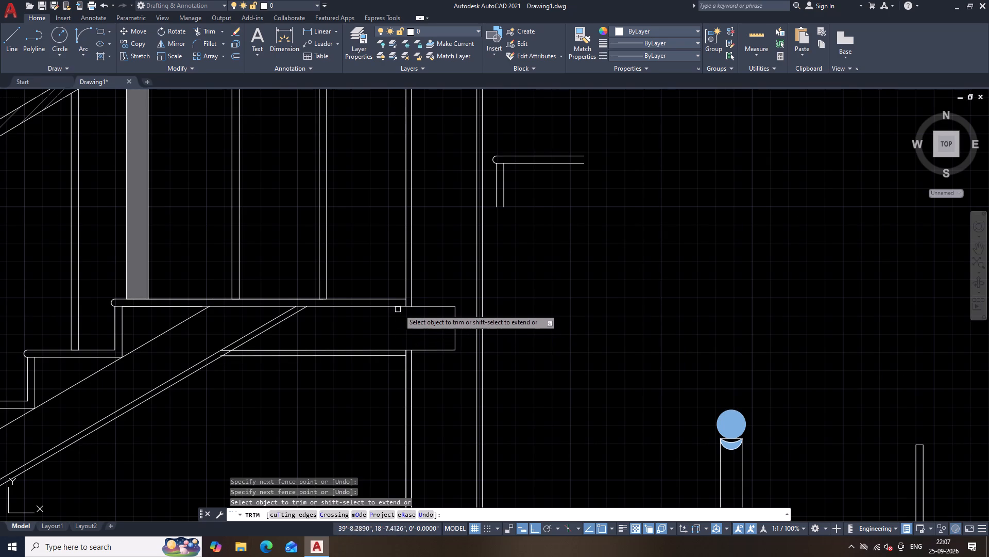
scroll(406, 302, up, 2)
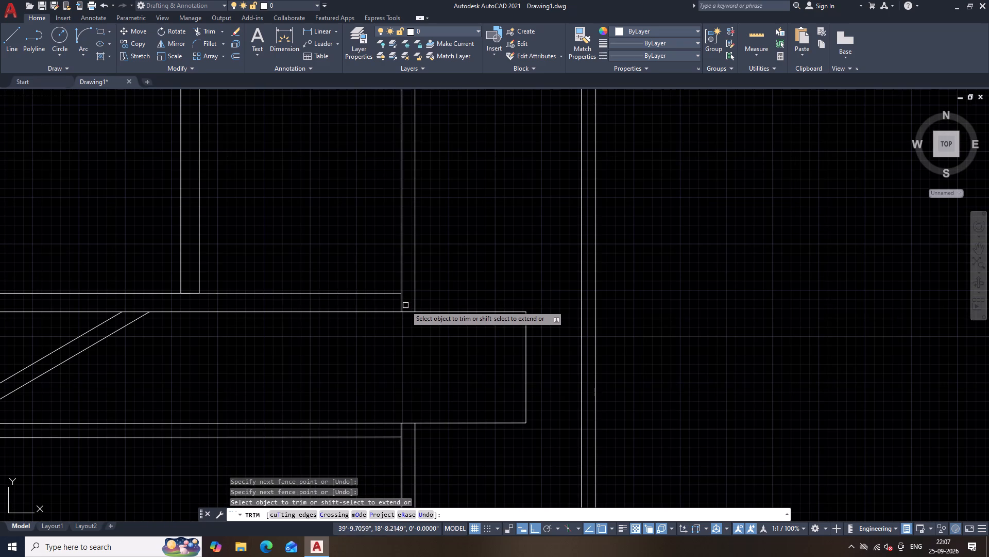
click(403, 306)
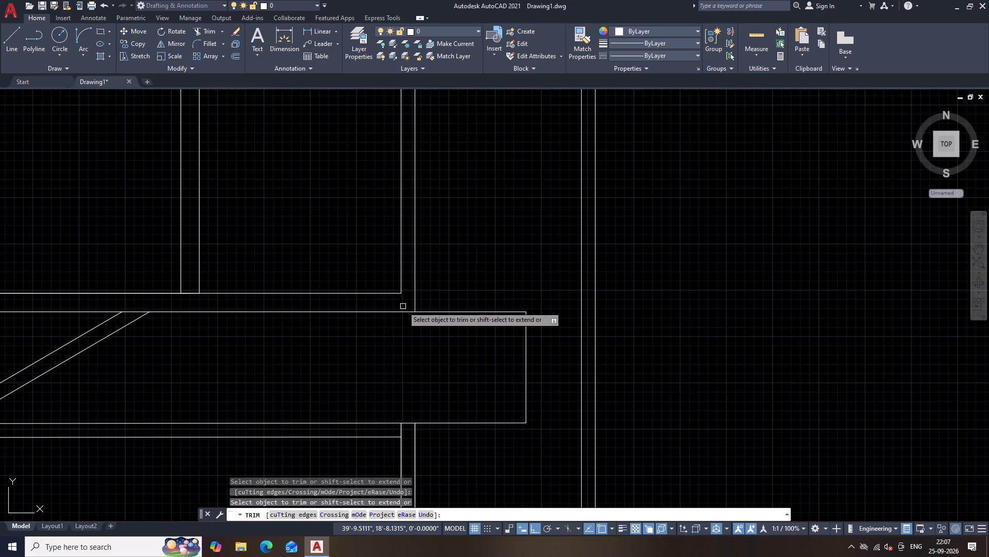
key(Escape)
Extend the landing's floor finish top line to the near wall's second line.
text(EX)
key(space)
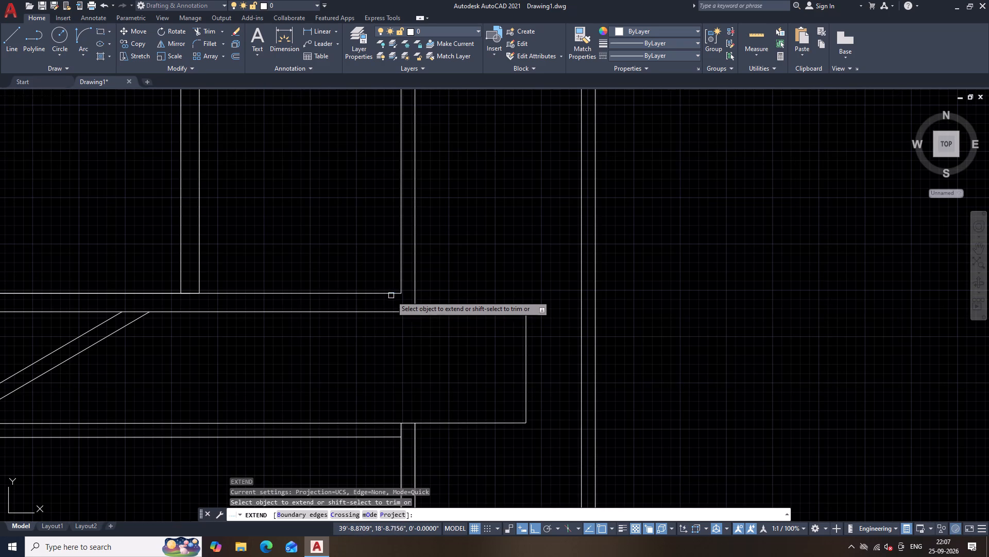
click(391, 295)
key(Escape)
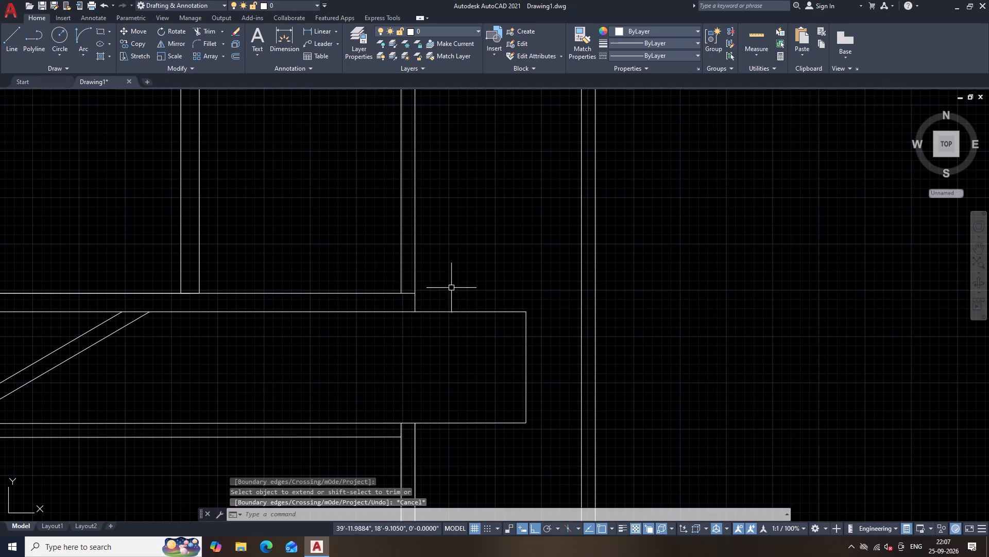
scroll(457, 281, down, 4)
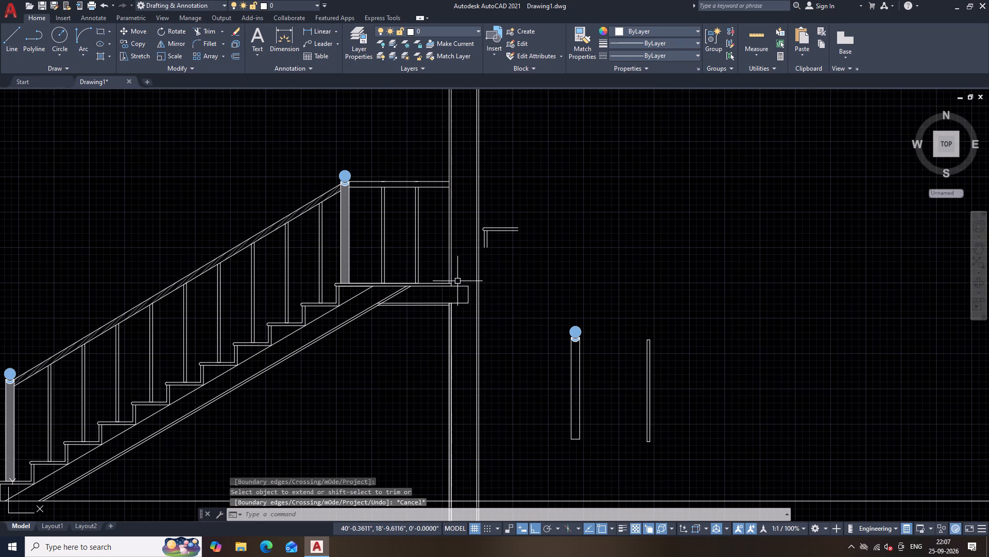
Trim the waist slab's two lower sloped lines inside the landing slab and the overlapping finish line ends at the soffit corner.
text(TR)
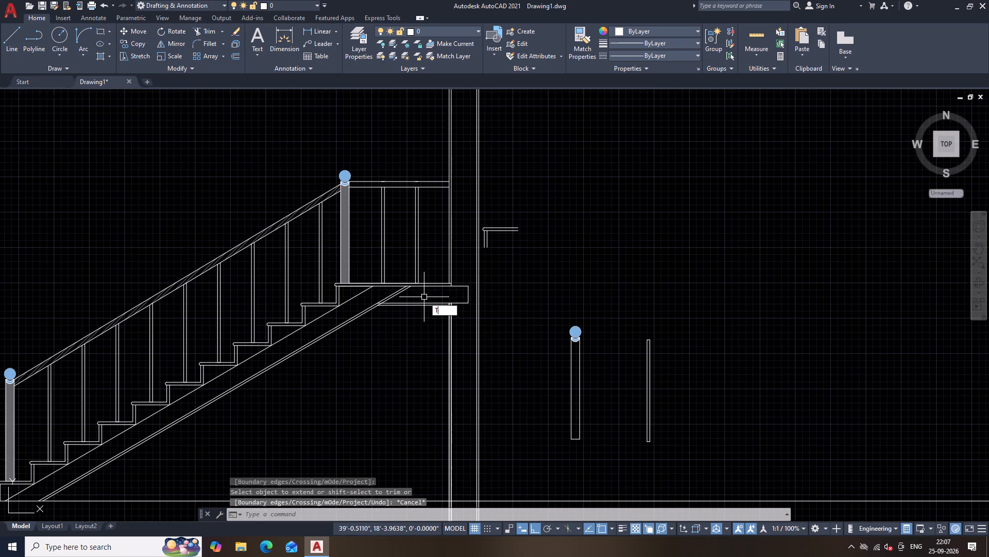
key(space)
drag(413, 296, 386, 291)
scroll(395, 293, up, 4)
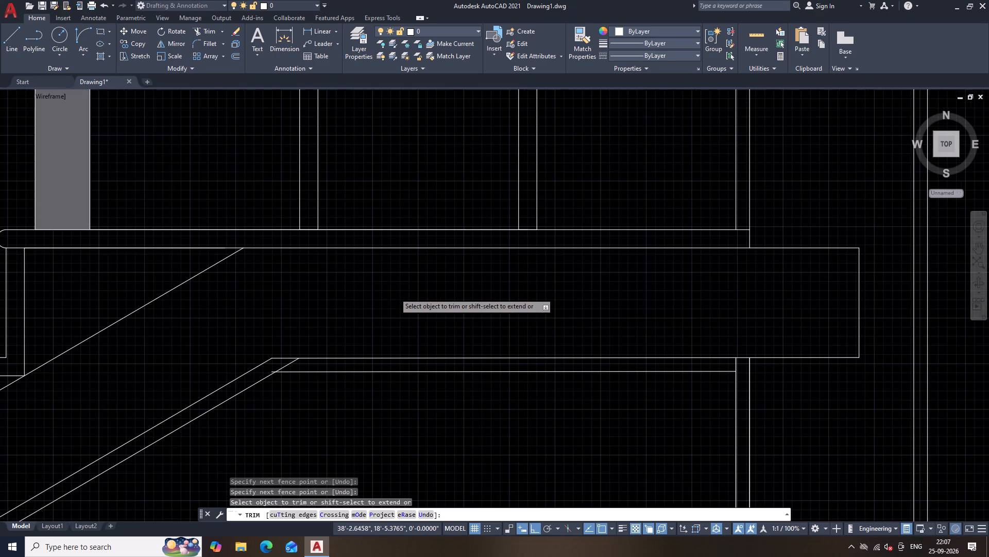
middle_drag(339, 402, 433, 424)
scroll(433, 424, up, 2)
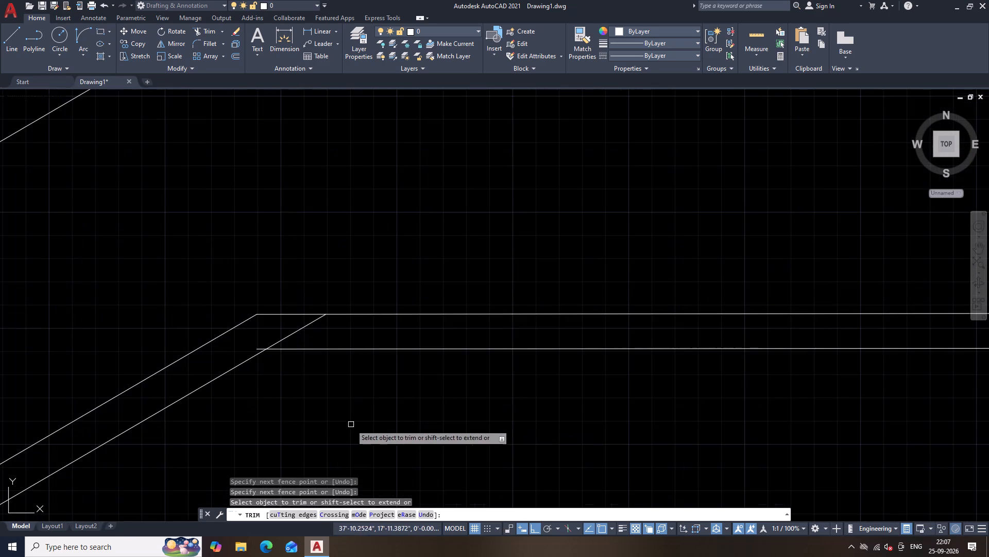
middle_drag(342, 419, 367, 390)
scroll(342, 419, up, 1)
drag(320, 256, 285, 242)
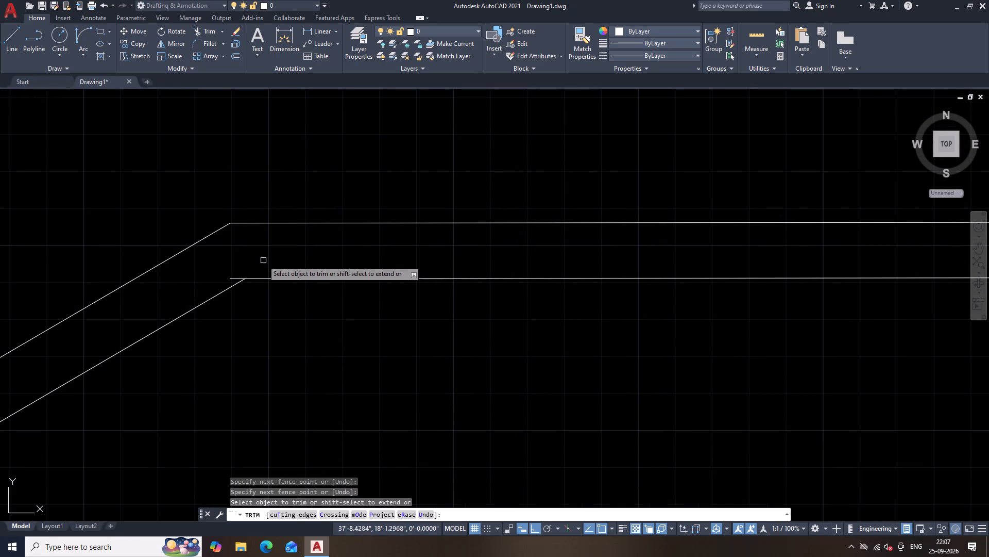
click(232, 278)
scroll(261, 269, down, 2)
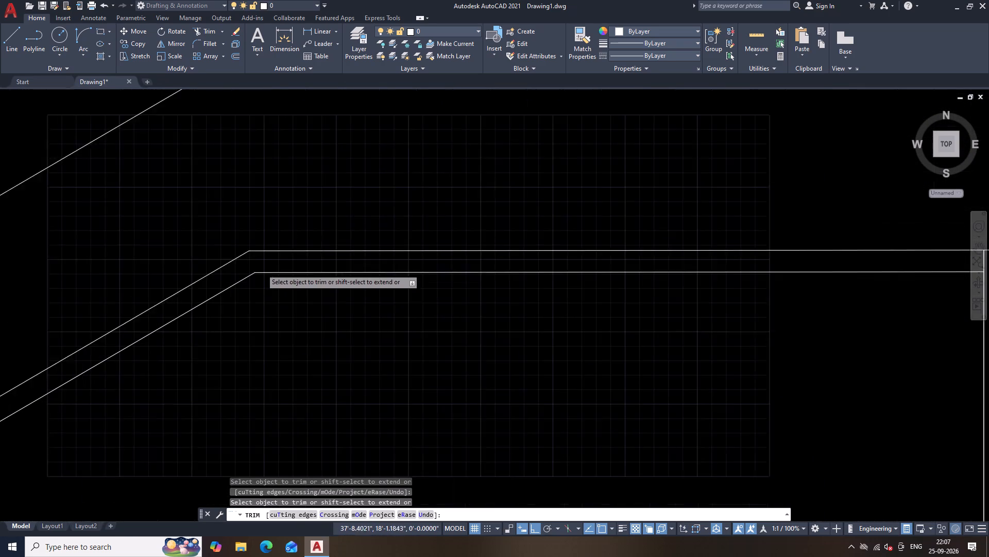
scroll(261, 269, down, 1)
key(Escape)
scroll(340, 353, down, 3)
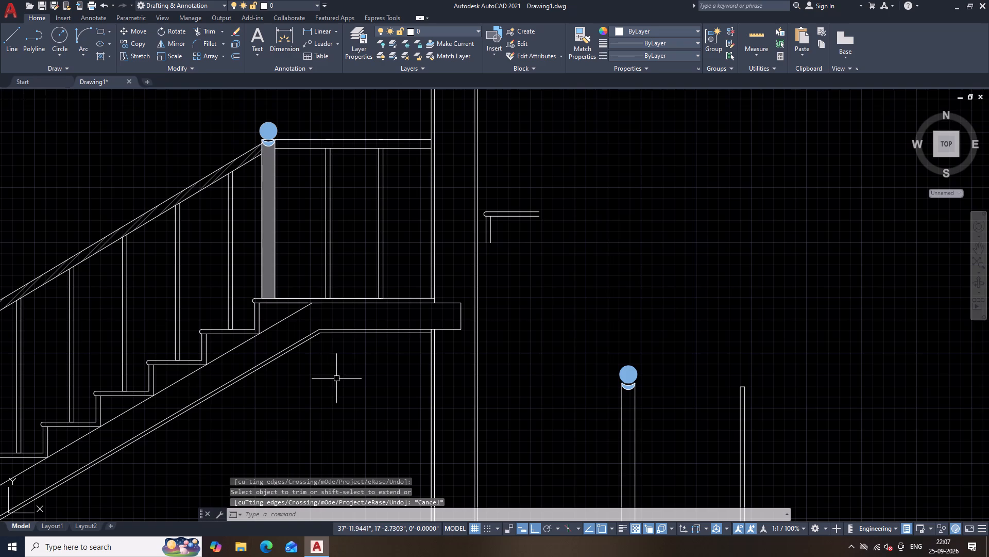
middle_drag(341, 381, 487, 280)
scroll(439, 333, down, 2)
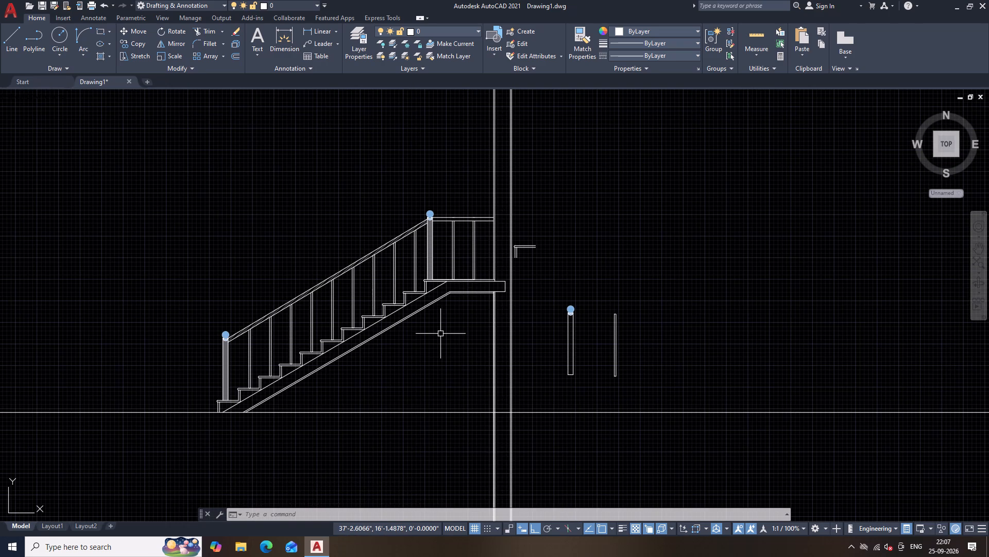
Trim the waist slab's upper sloped line where it runs into the landing slab beyond the top riser.
text(TR)
key(space)
click(436, 289)
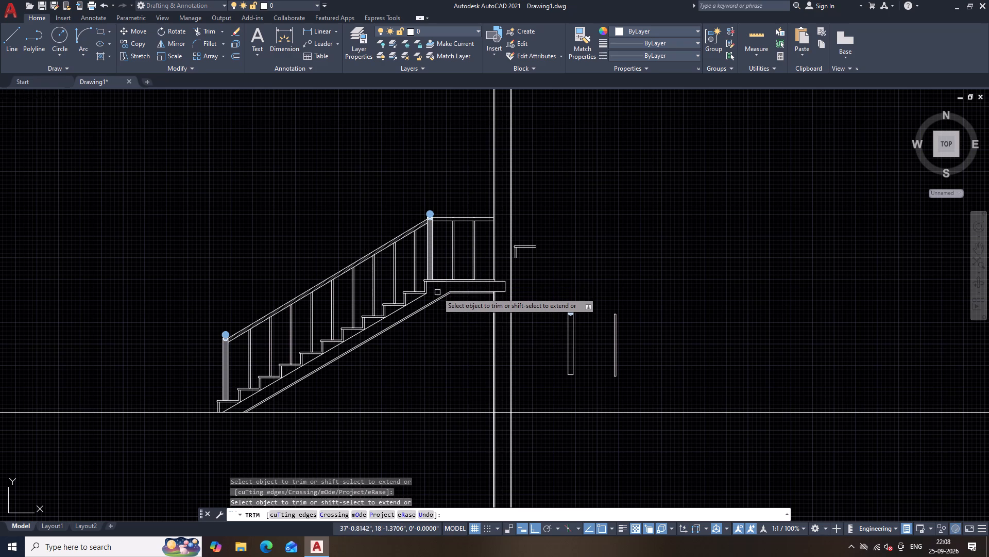
key(Escape)
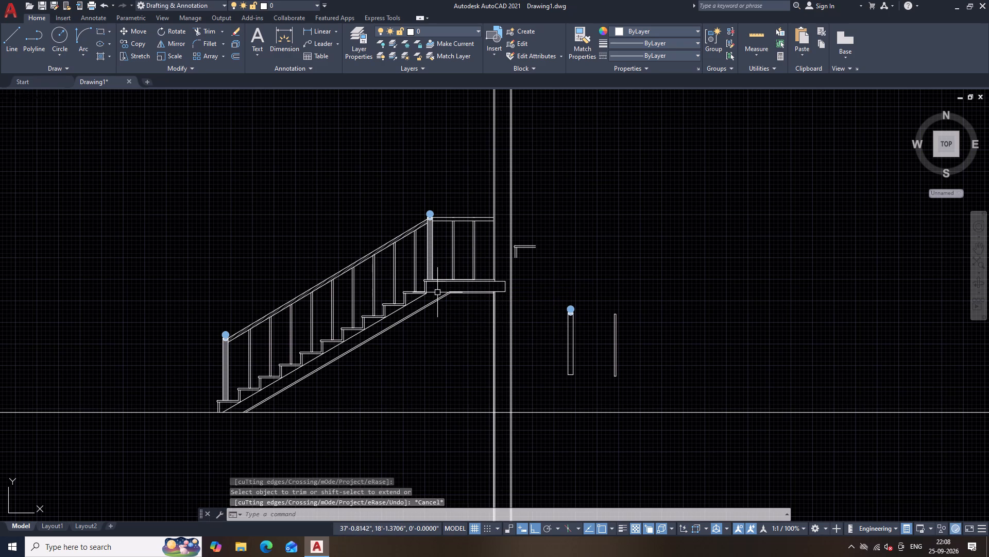
Hatch the joined waist slab and landing slab with the AR-CONC pattern at scale 0.58.
text(H)
key(space)
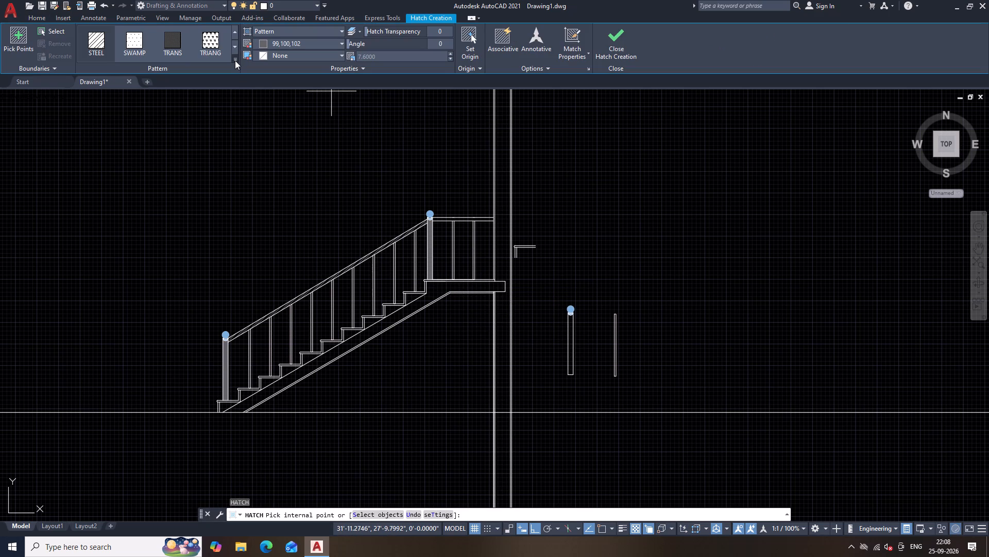
click(235, 60)
scroll(212, 71, up, 7)
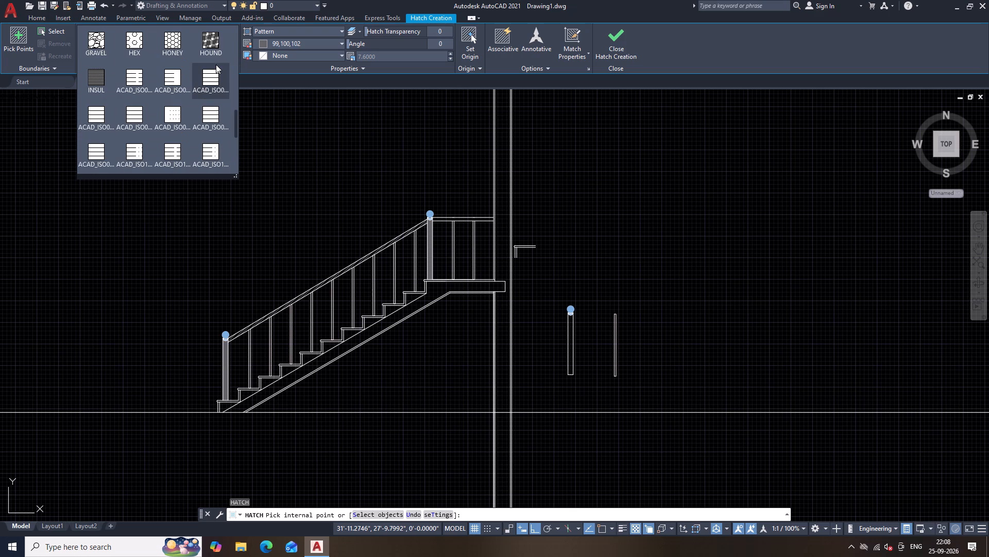
scroll(216, 64, up, 7)
scroll(216, 64, down, 1)
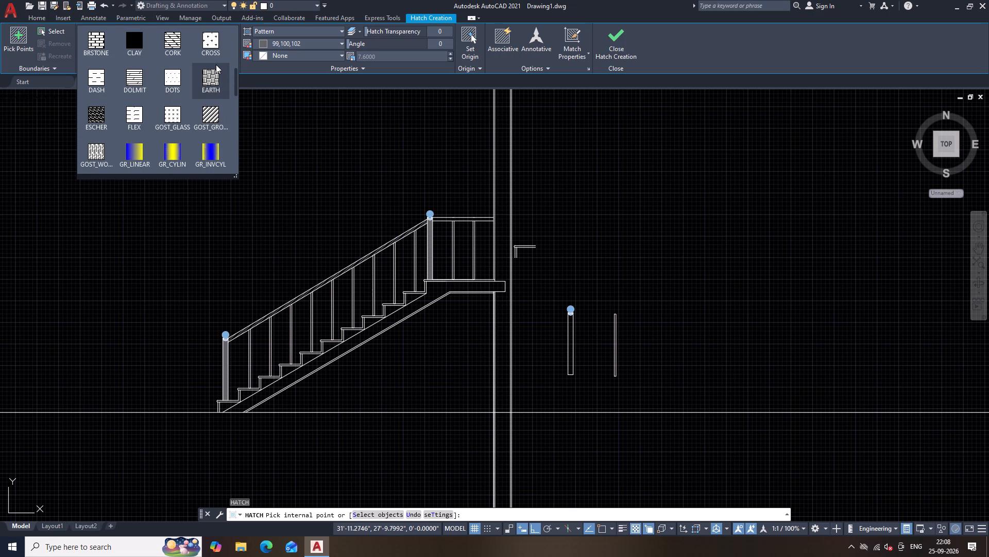
scroll(216, 64, up, 3)
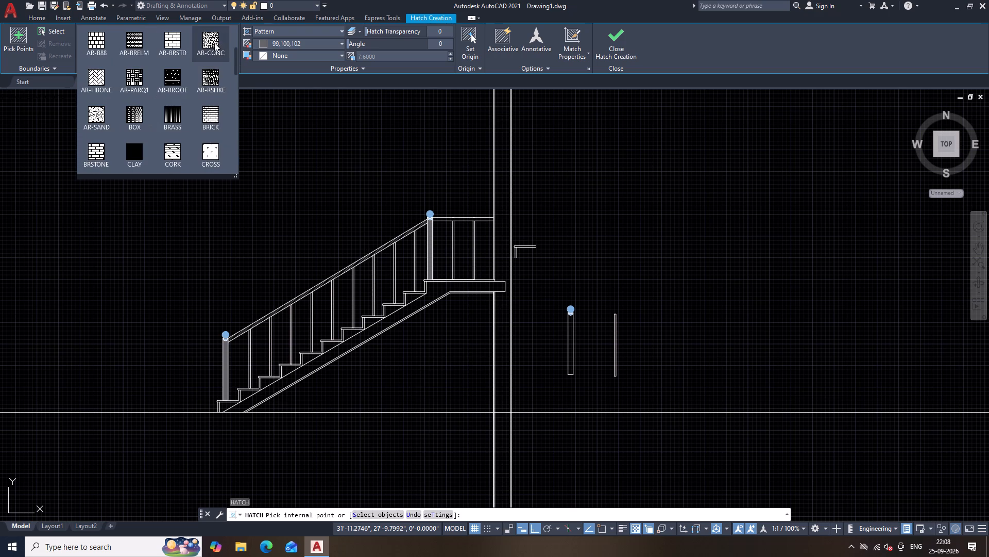
click(214, 43)
scroll(378, 382, up, 3)
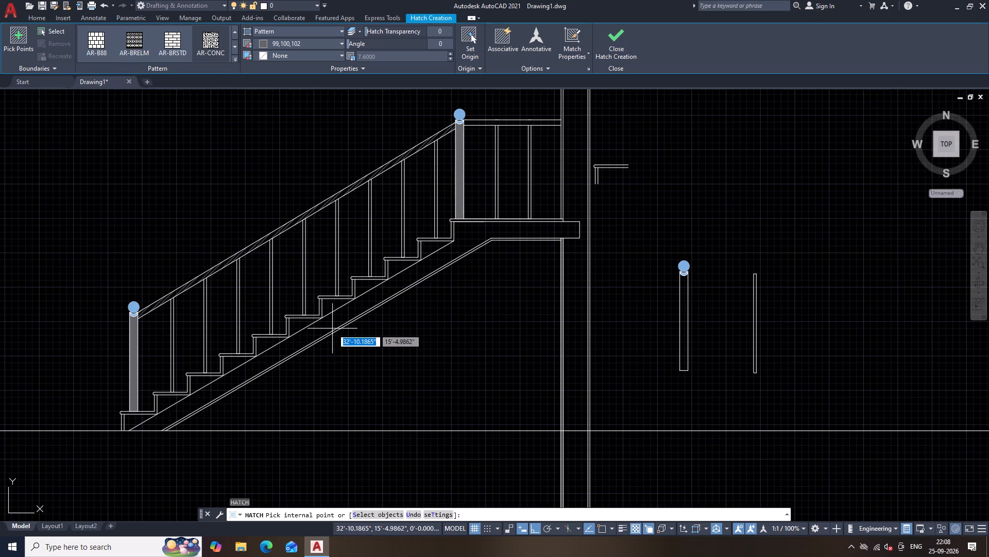
click(332, 324)
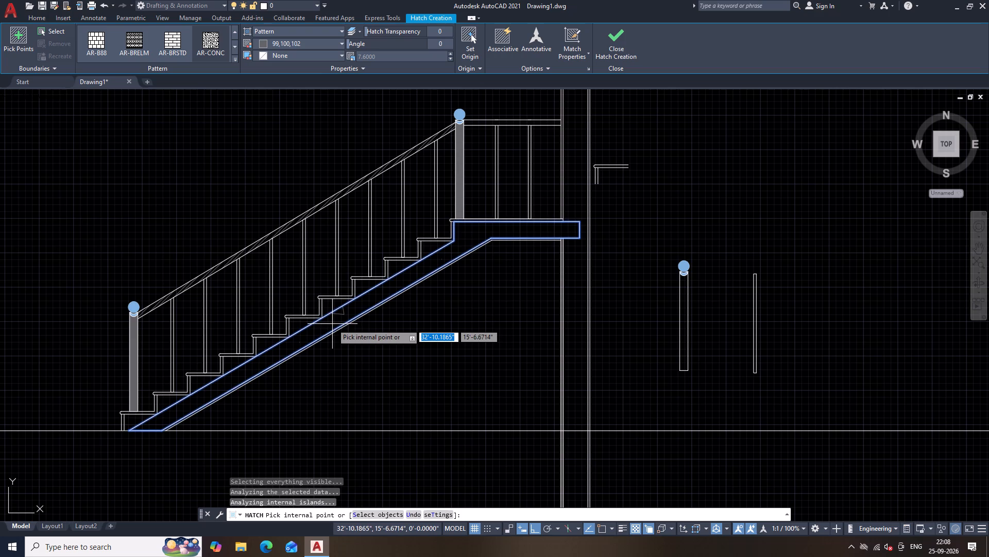
click(450, 58)
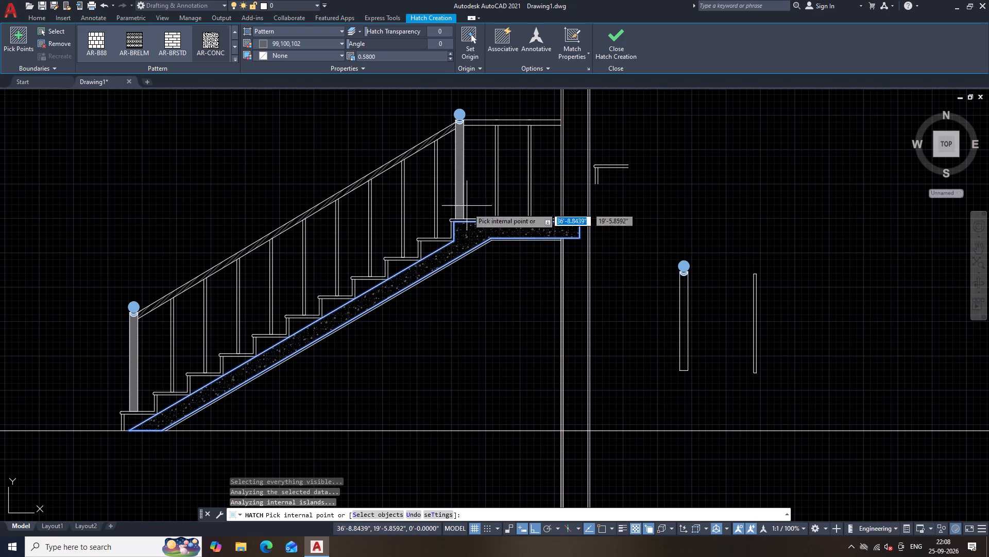
scroll(492, 305, down, 1)
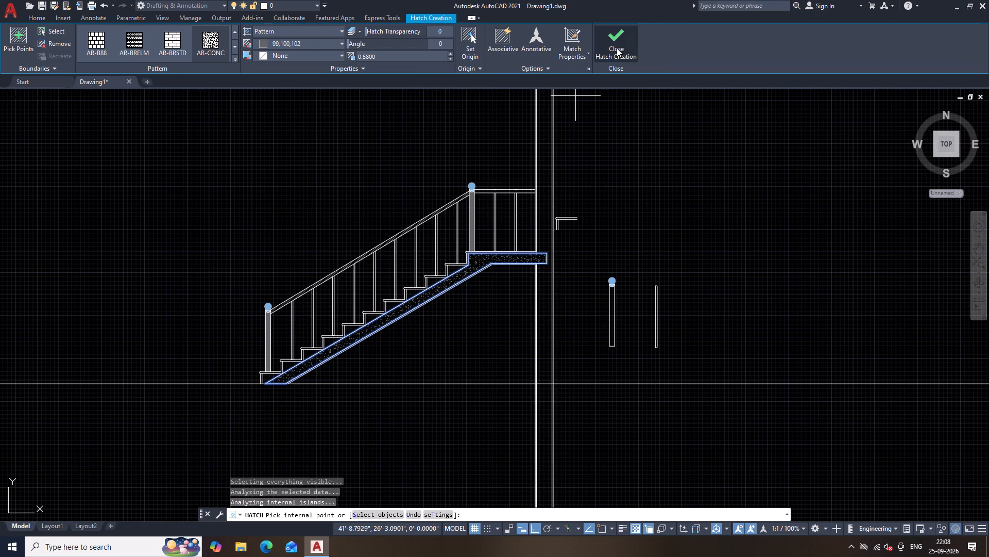
click(617, 48)
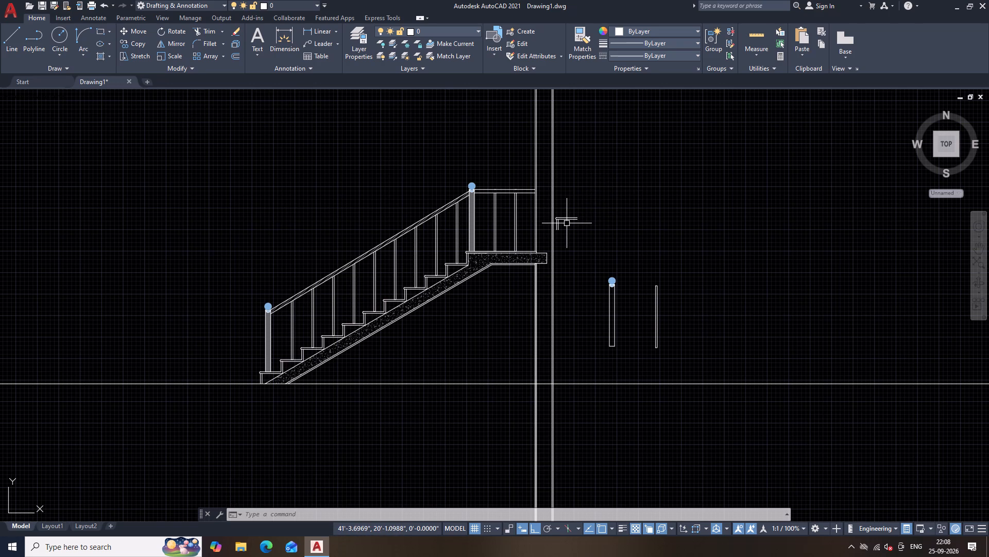
Hatch the ten triangular step areas above the waist slab with the same AR-CONC pattern at scale 0.58.
text(H)
key(space)
scroll(456, 325, up, 1)
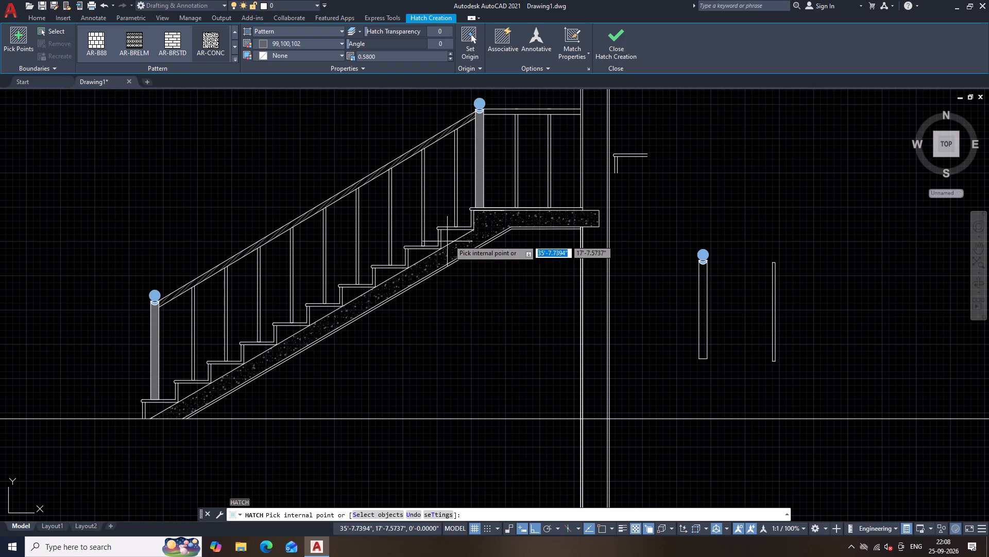
click(449, 237)
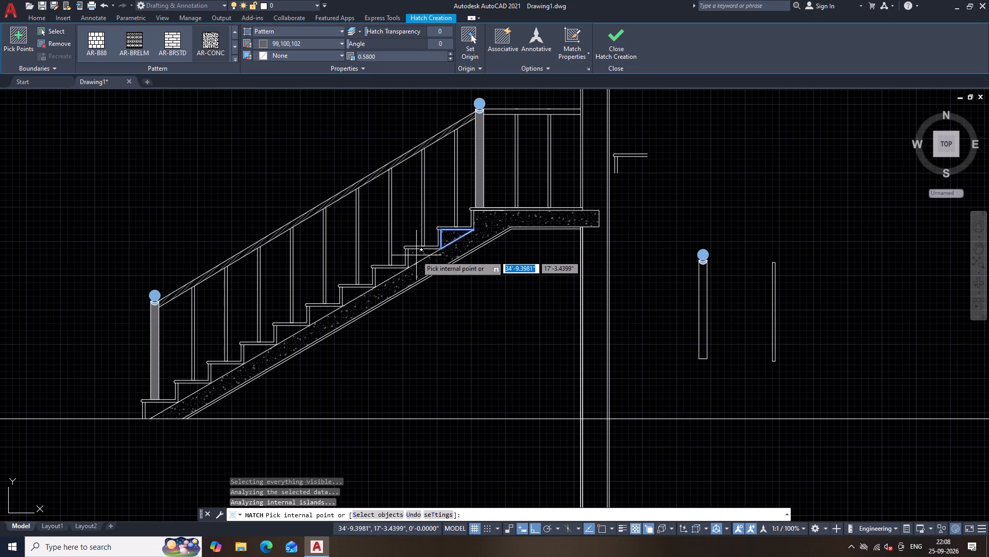
click(416, 255)
click(384, 278)
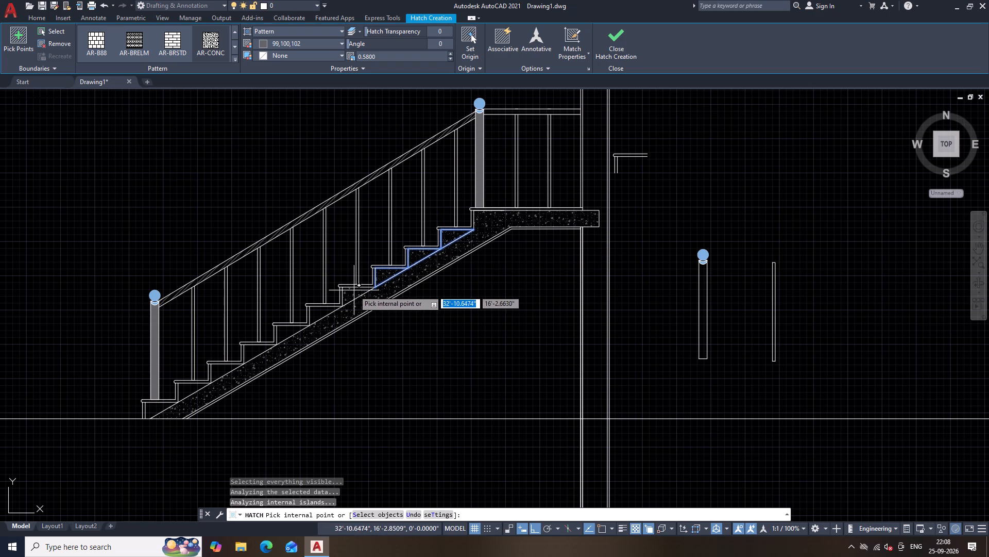
click(352, 292)
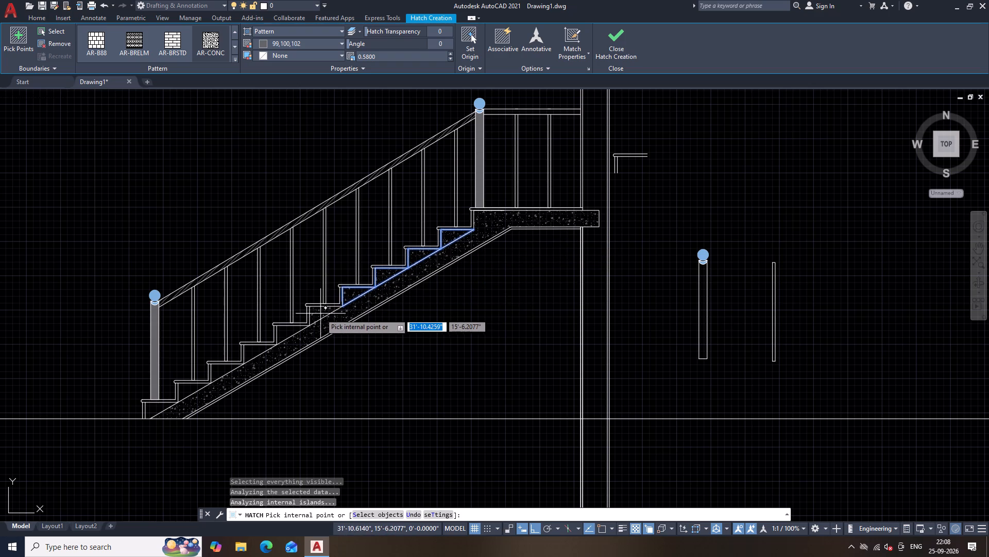
click(320, 314)
click(291, 331)
click(249, 353)
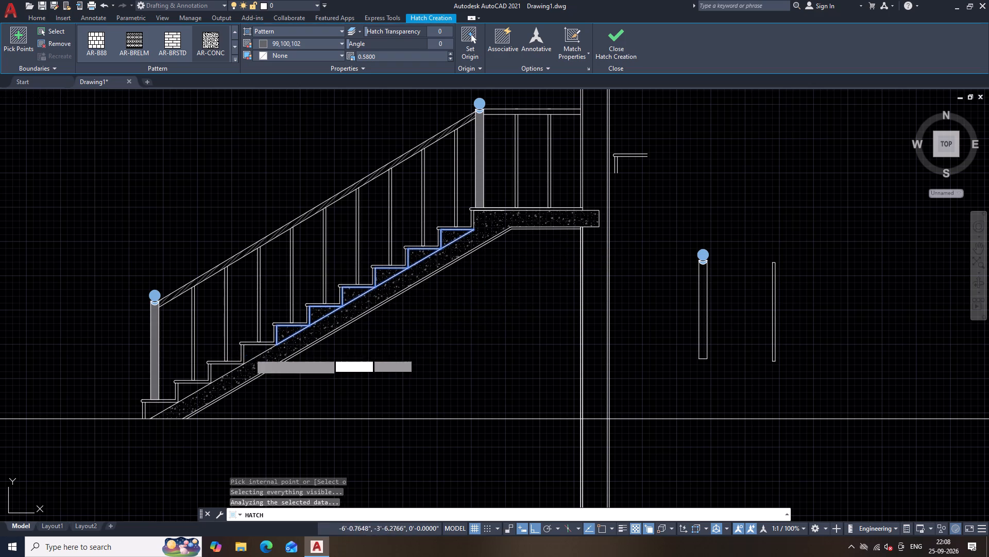
click(220, 373)
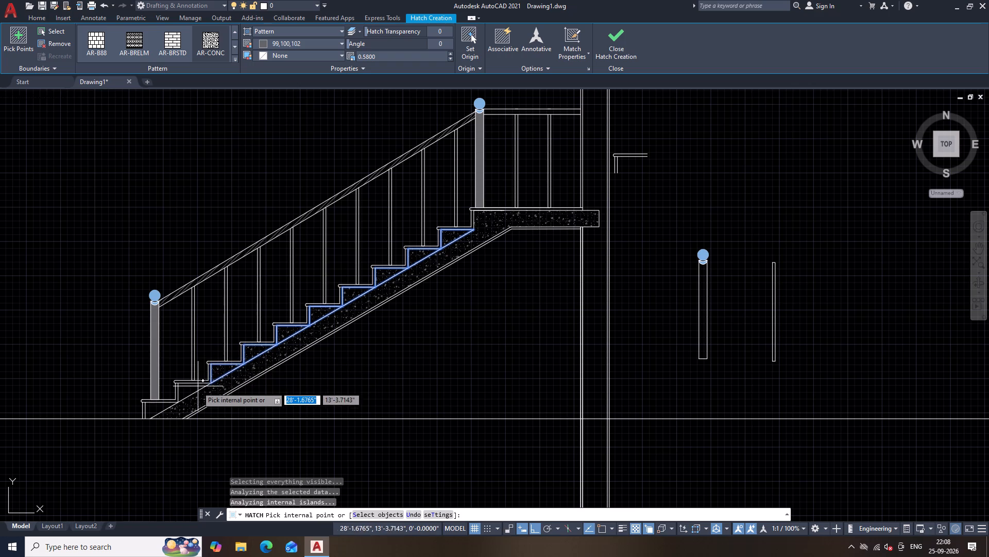
click(189, 391)
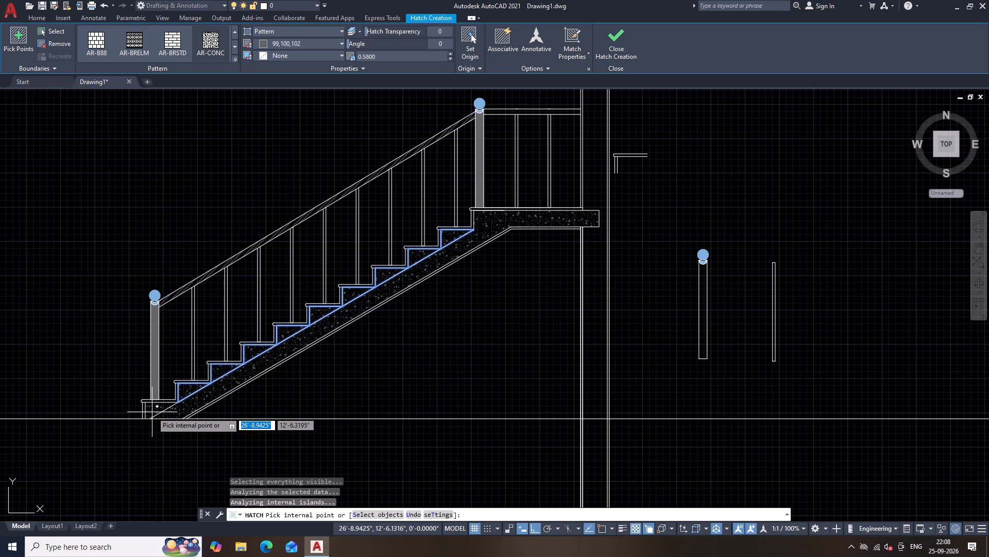
click(152, 412)
key(Escape)
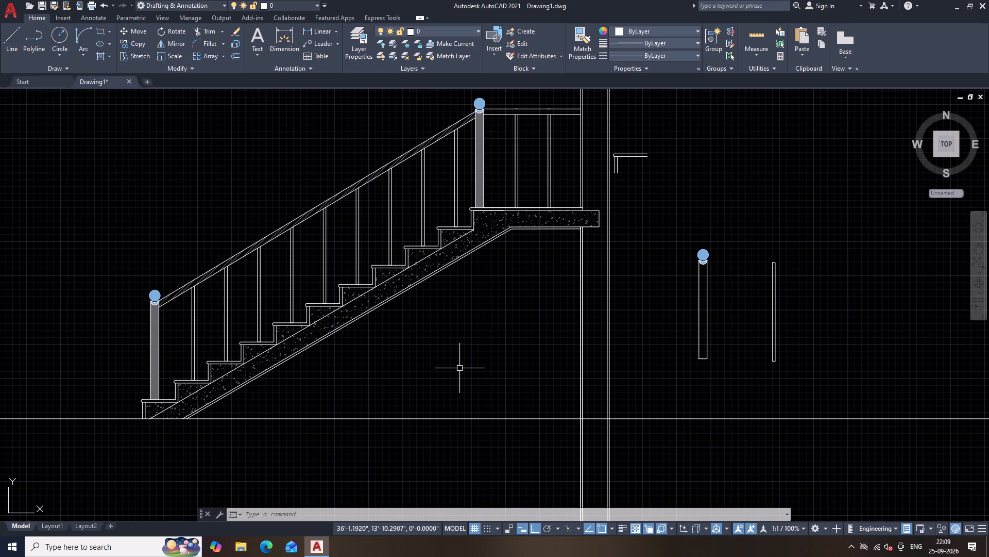
Hatch the tread and riser finish strips along the flight with the ANSI36 pattern at scale 2.5.
scroll(459, 368, up, 1)
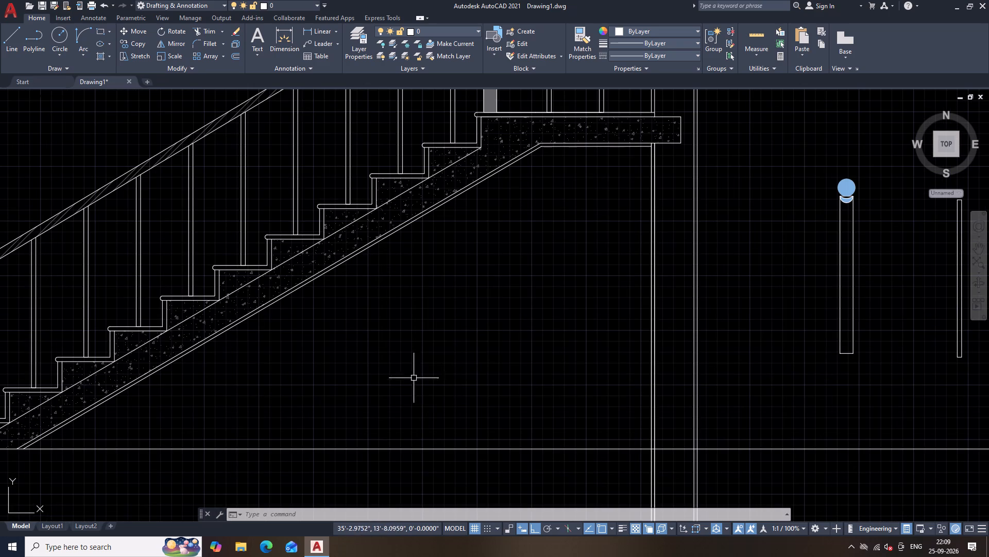
middle_drag(412, 373, 513, 422)
text(H)
key(space)
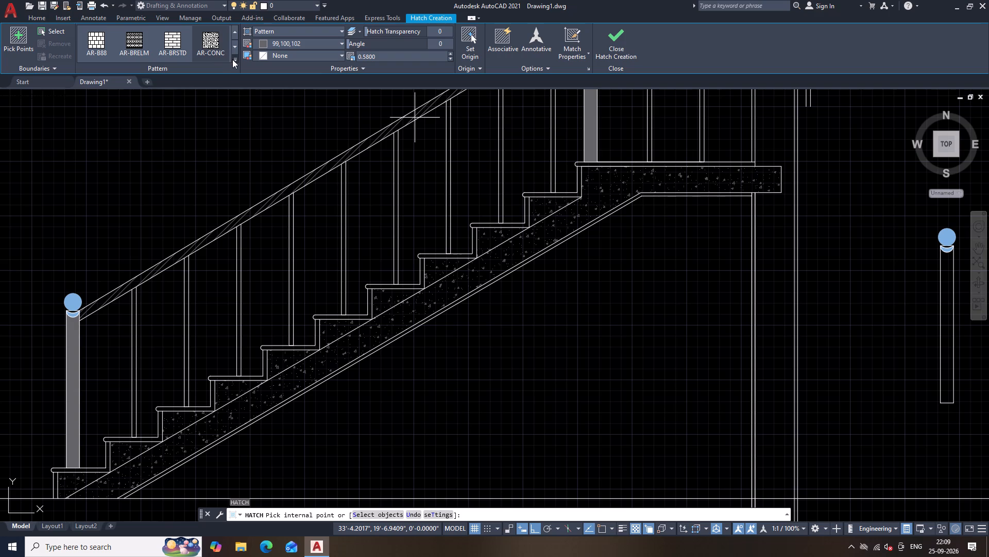
click(234, 60)
scroll(162, 83, down, 1)
middle_click(162, 83)
scroll(162, 83, up, 3)
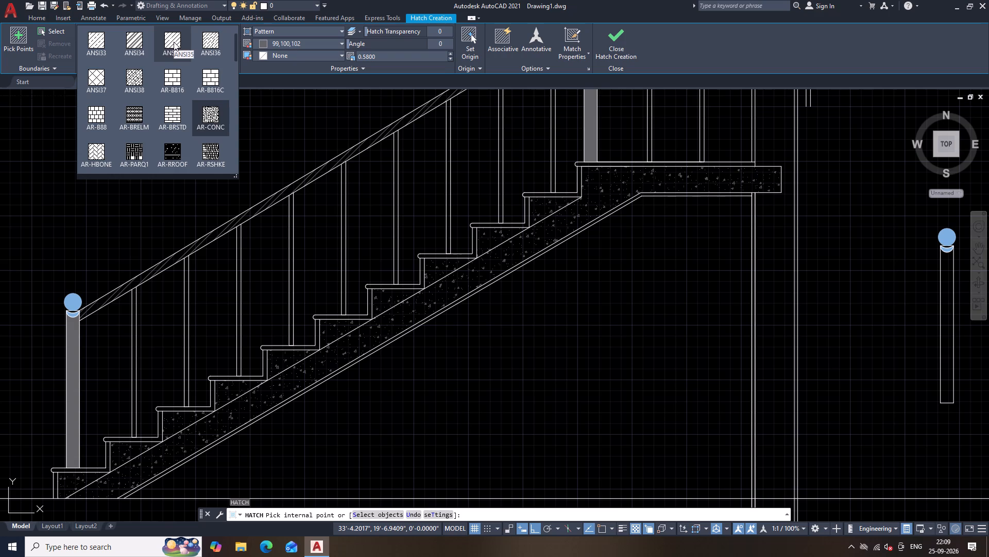
click(211, 39)
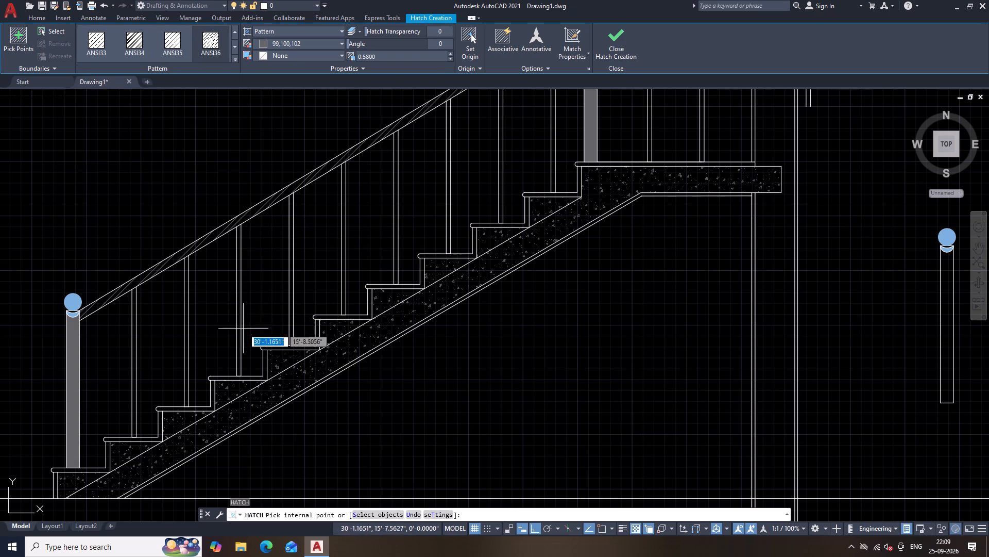
click(264, 368)
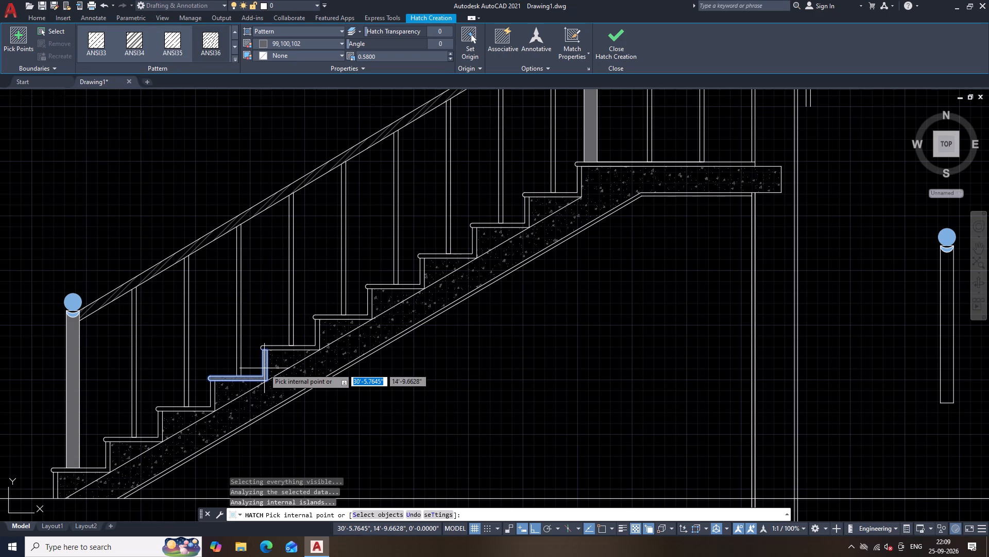
scroll(276, 352, up, 3)
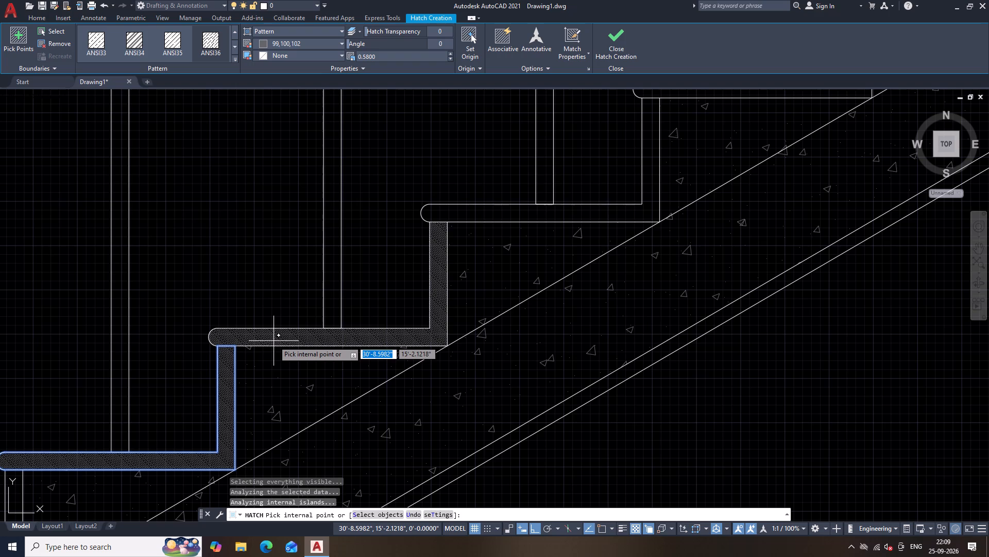
click(274, 341)
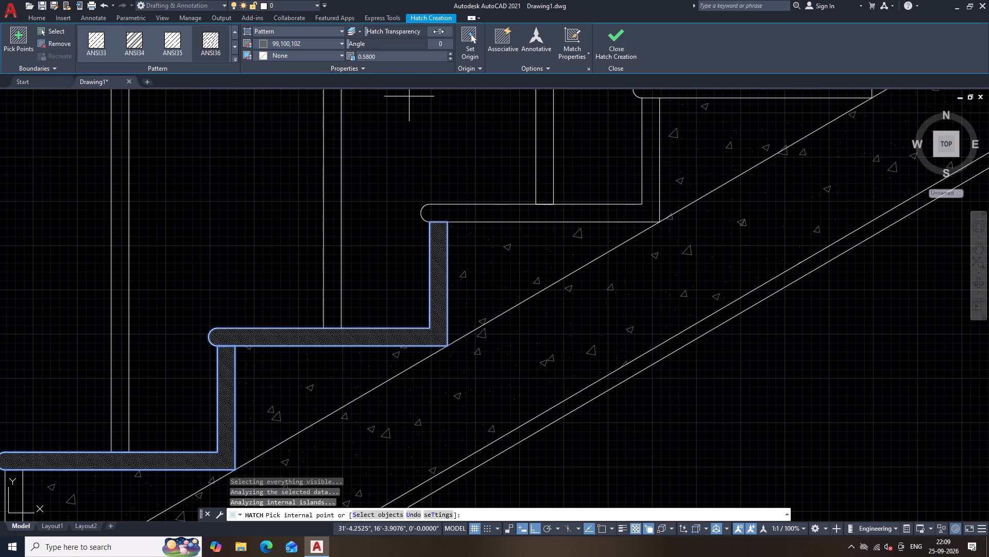
click(449, 54)
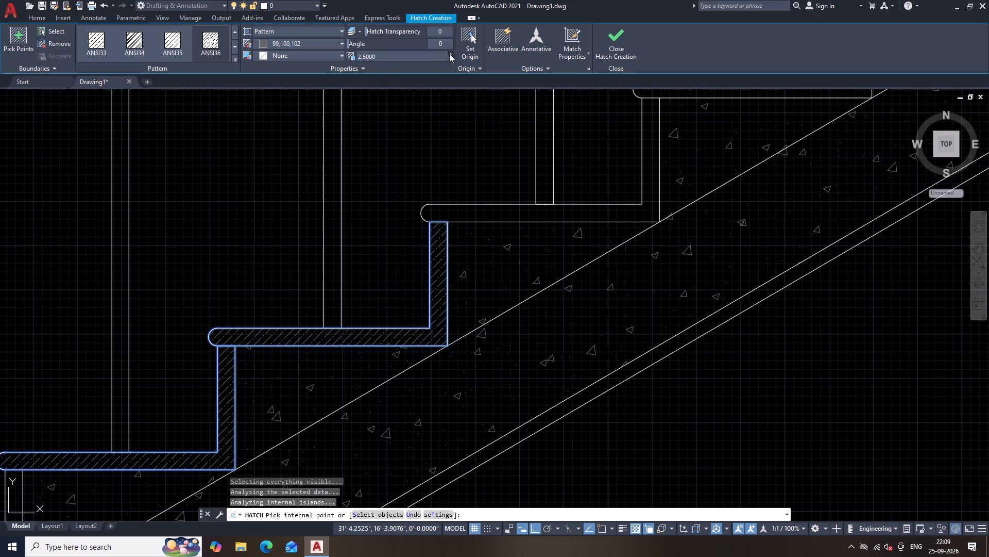
click(517, 214)
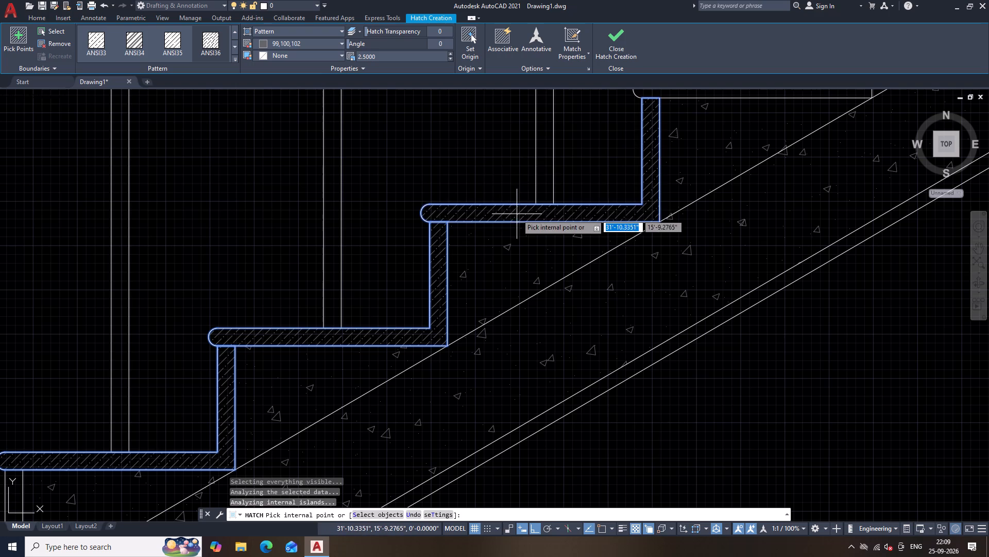
scroll(521, 211, down, 1)
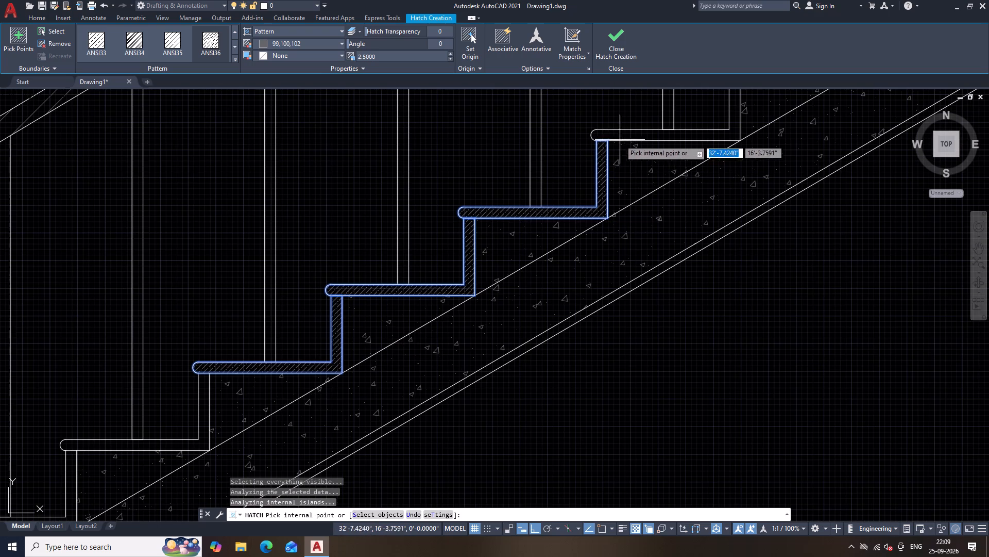
click(624, 136)
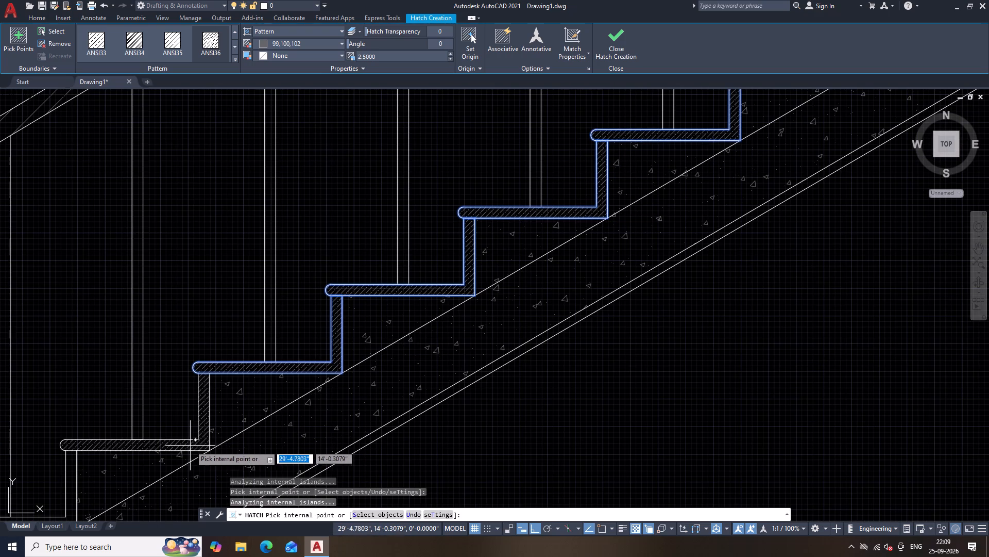
click(190, 446)
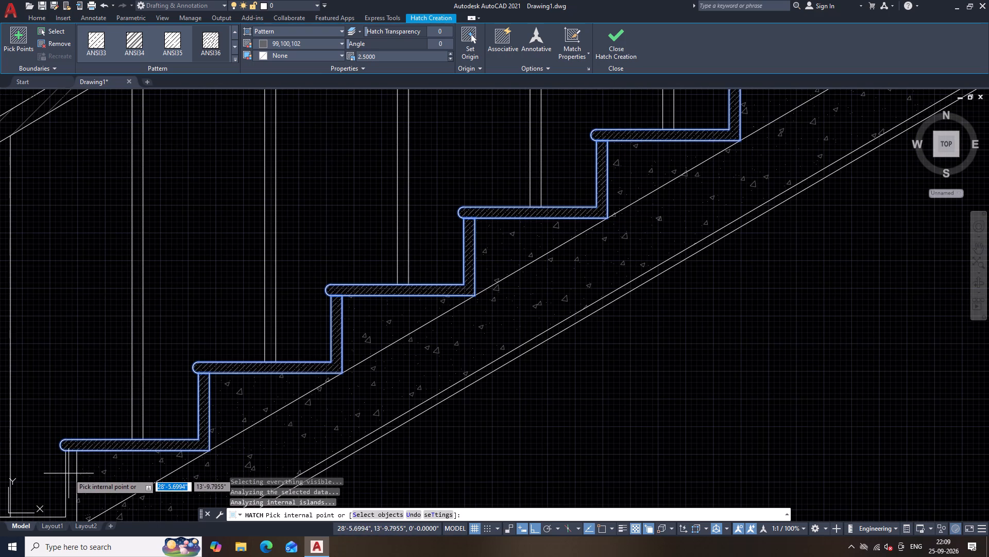
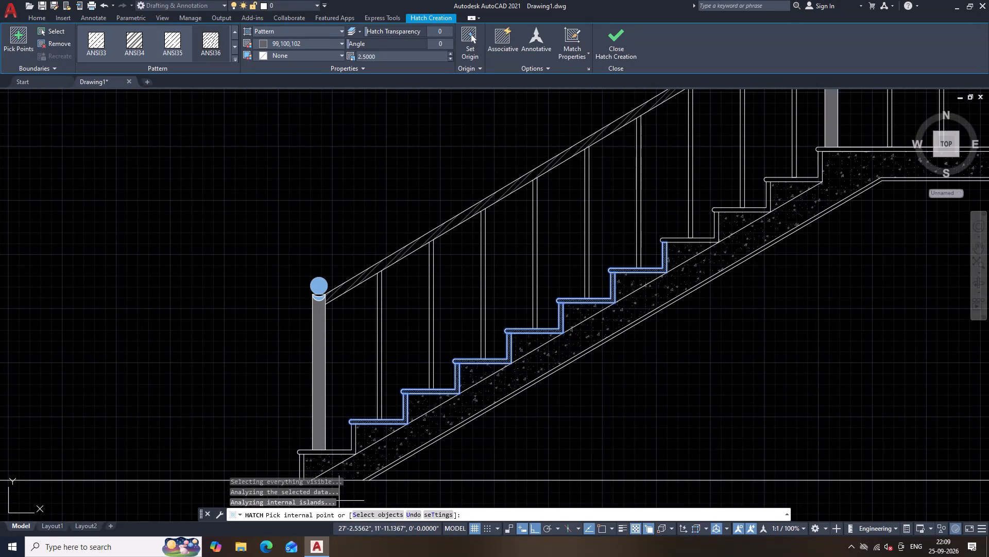
Hatch the remaining tread and riser finish strips at the flight's foot and top, plus the landing finish, with the same pattern at scale 2.5.
click(332, 452)
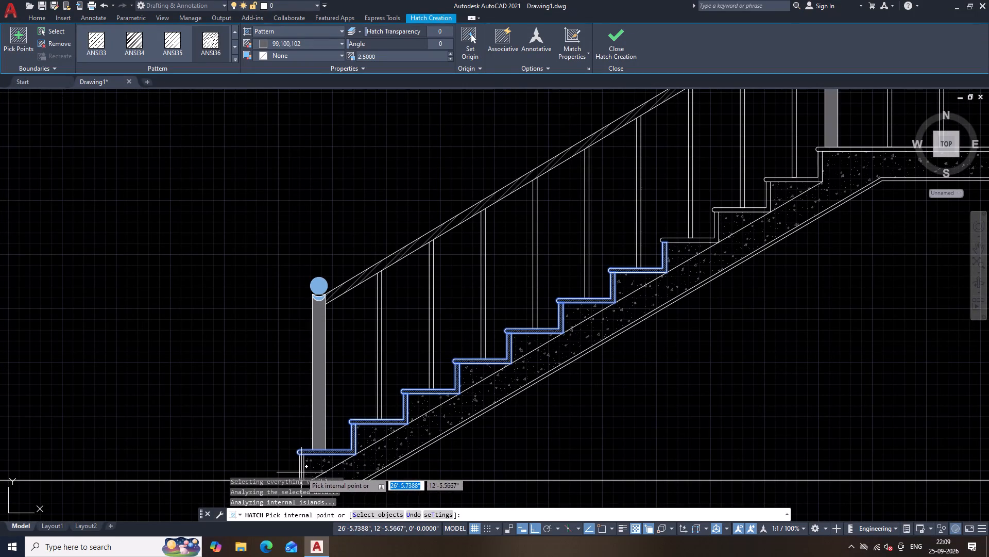
click(302, 472)
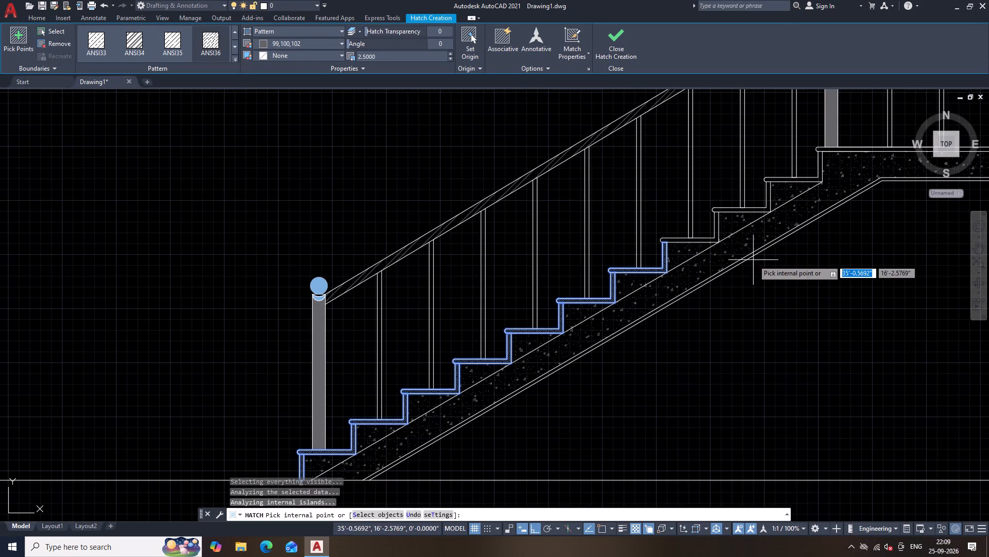
click(691, 241)
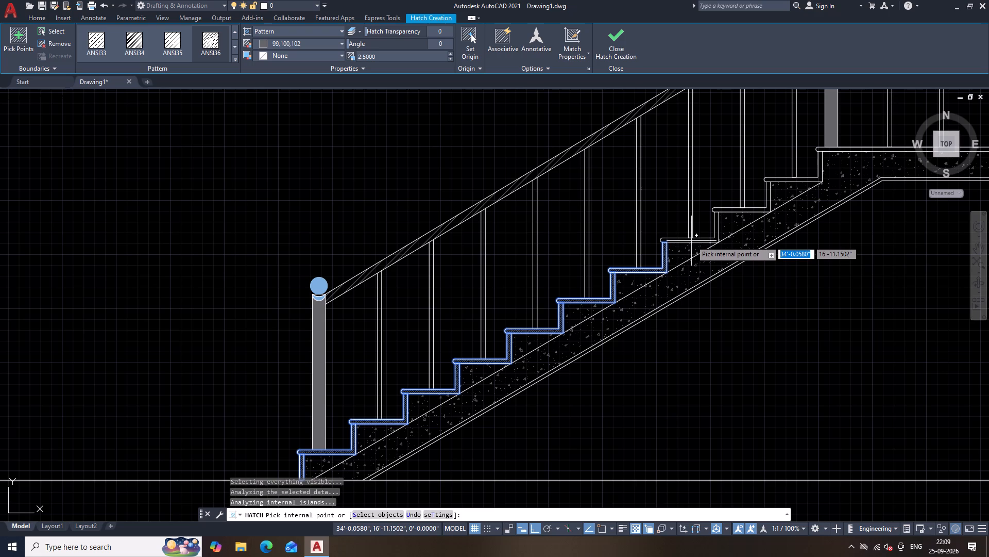
click(737, 210)
middle_drag(824, 291, 625, 448)
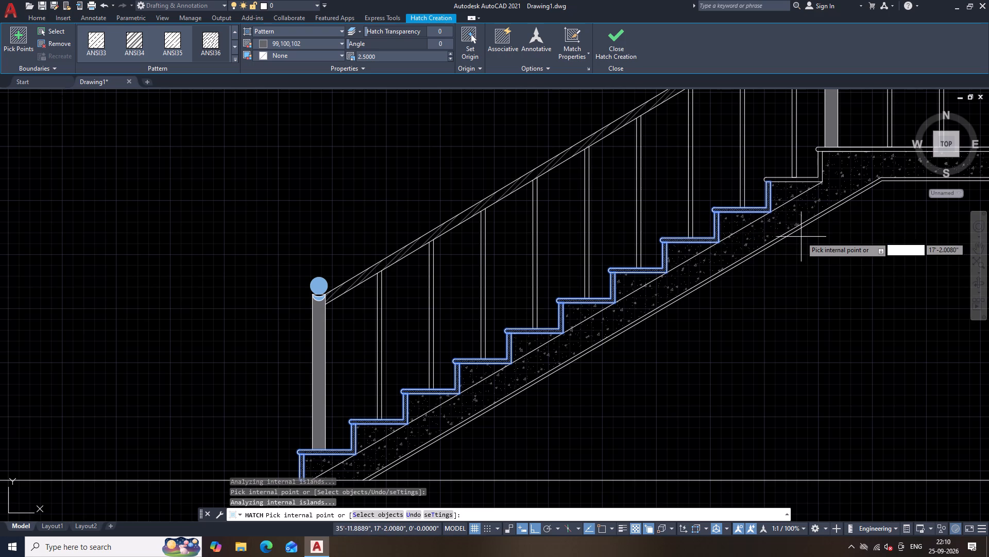
middle_drag(625, 448, 624, 449)
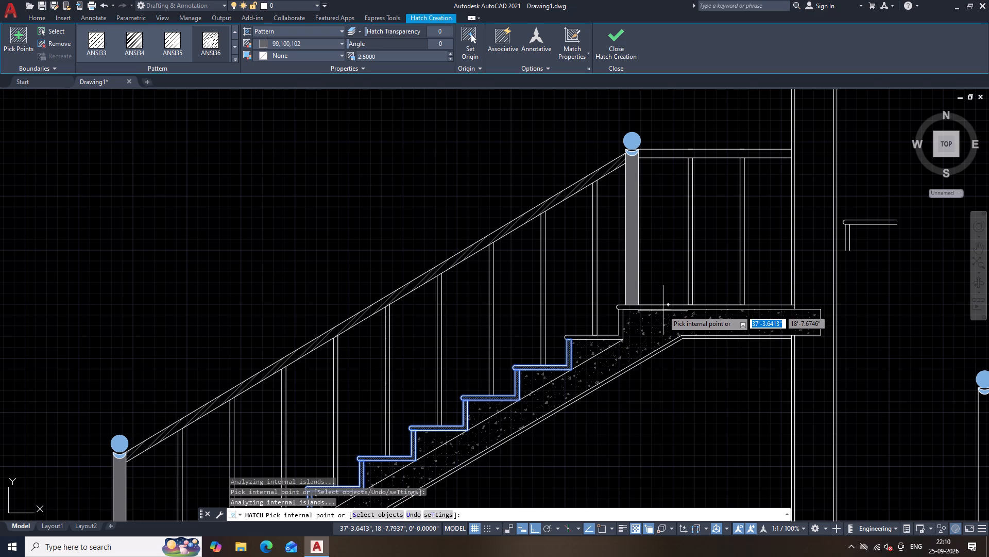
scroll(664, 300, up, 2)
middle_click(664, 300)
click(662, 318)
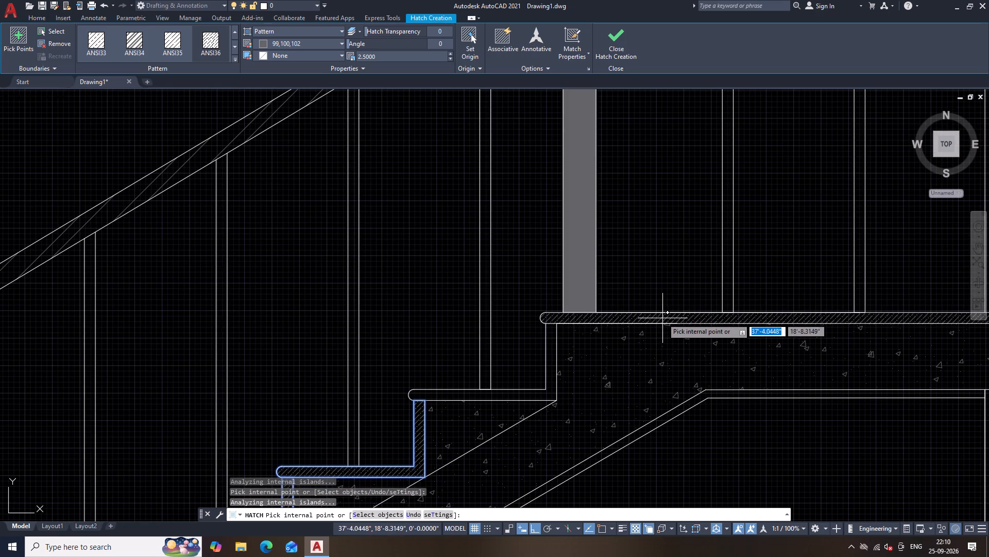
click(500, 393)
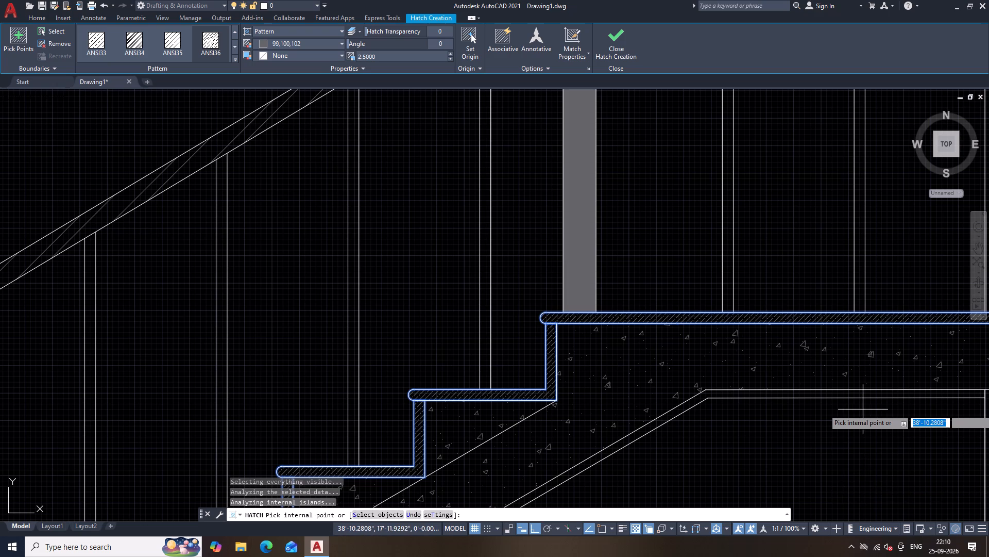
scroll(863, 409, down, 3)
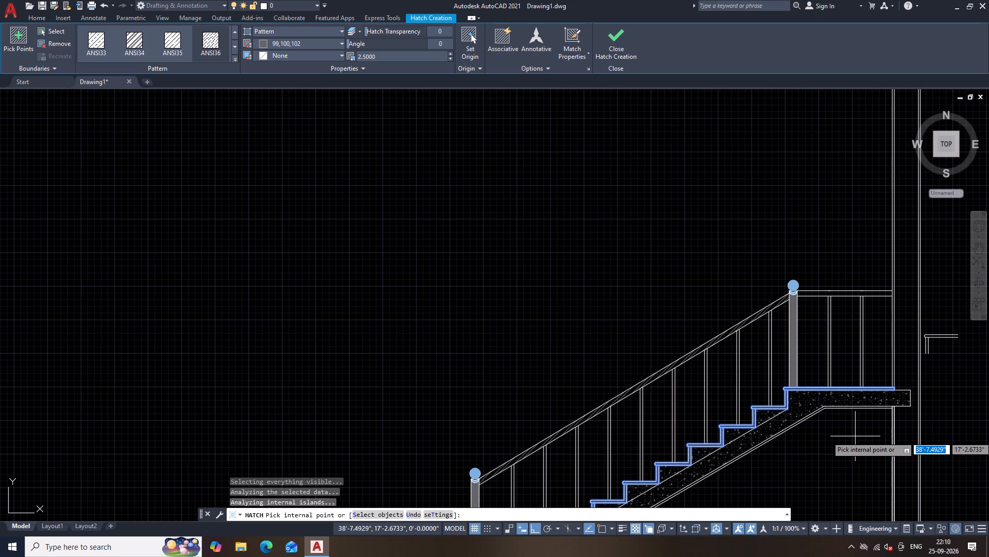
scroll(855, 436, down, 1)
middle_drag(855, 436, 844, 424)
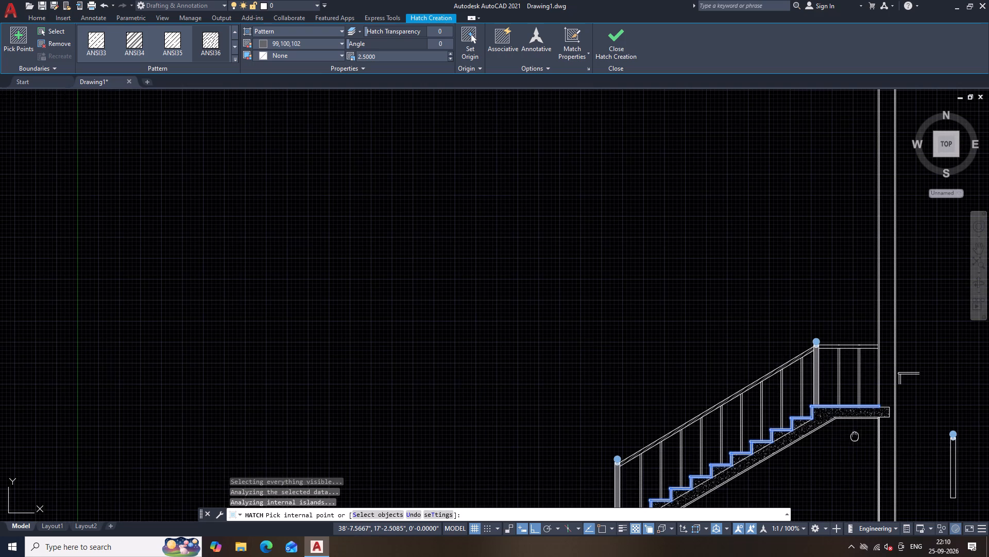
middle_drag(844, 424, 721, 303)
click(617, 58)
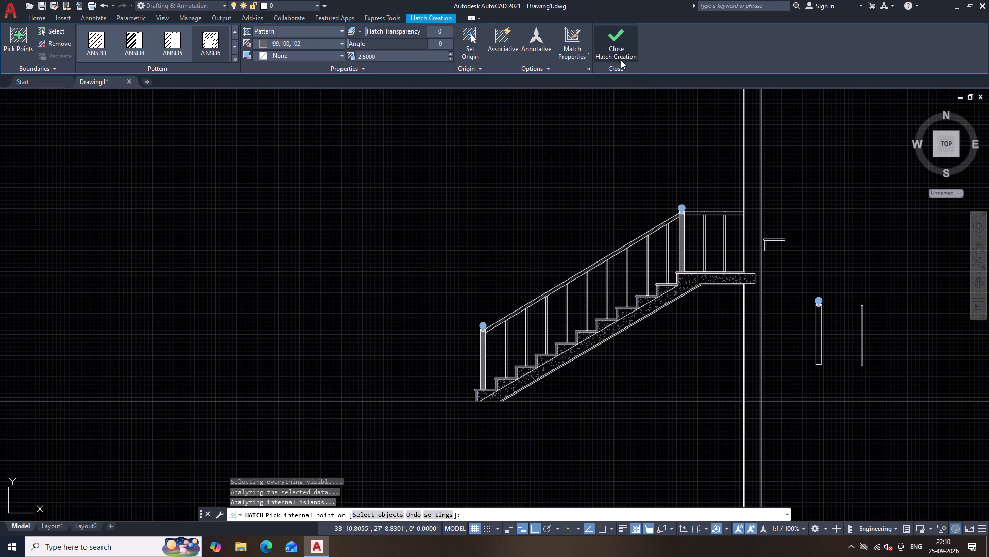
Hatch the horizontal handrail above the landing with the ANSI34 pattern at scale 8.4.
middle_drag(688, 349, 510, 288)
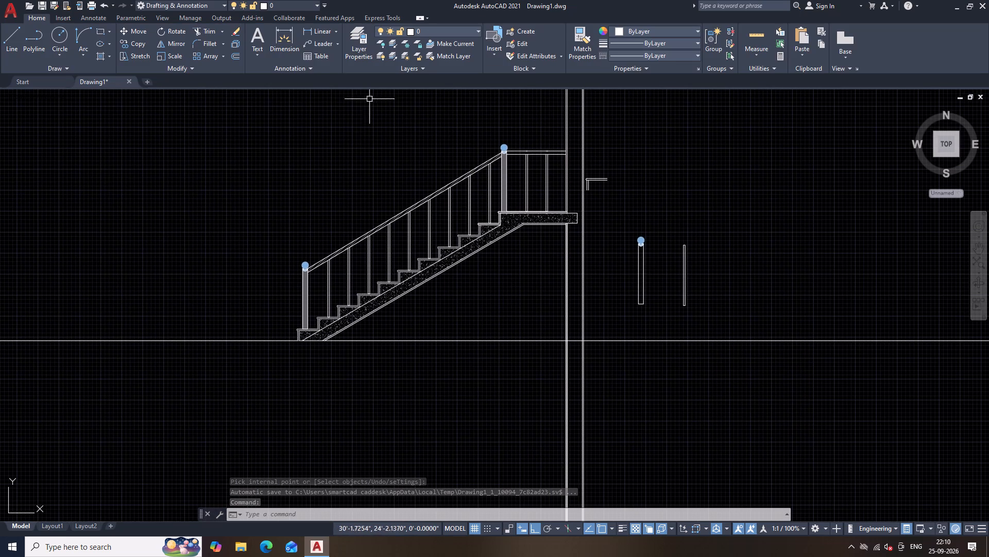
text(H)
key(space)
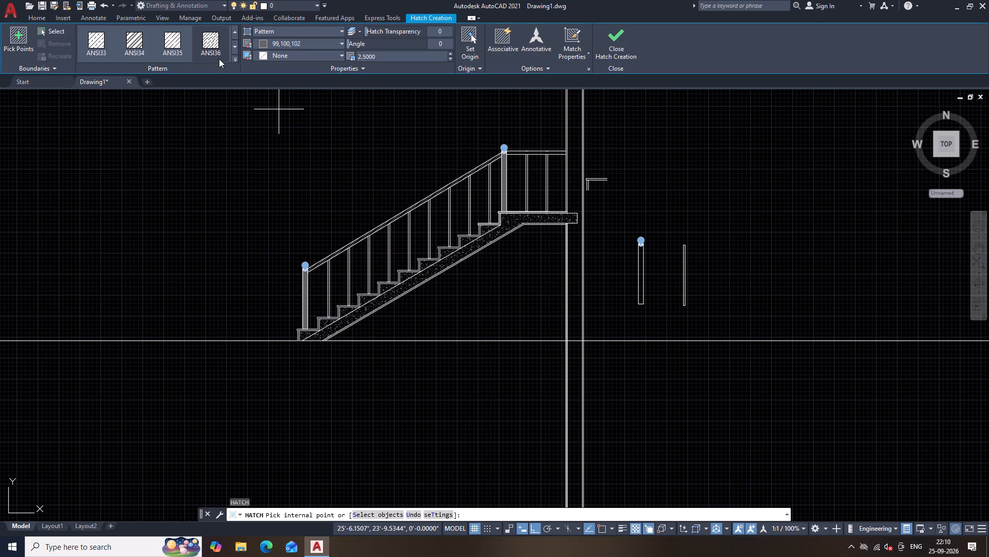
click(134, 43)
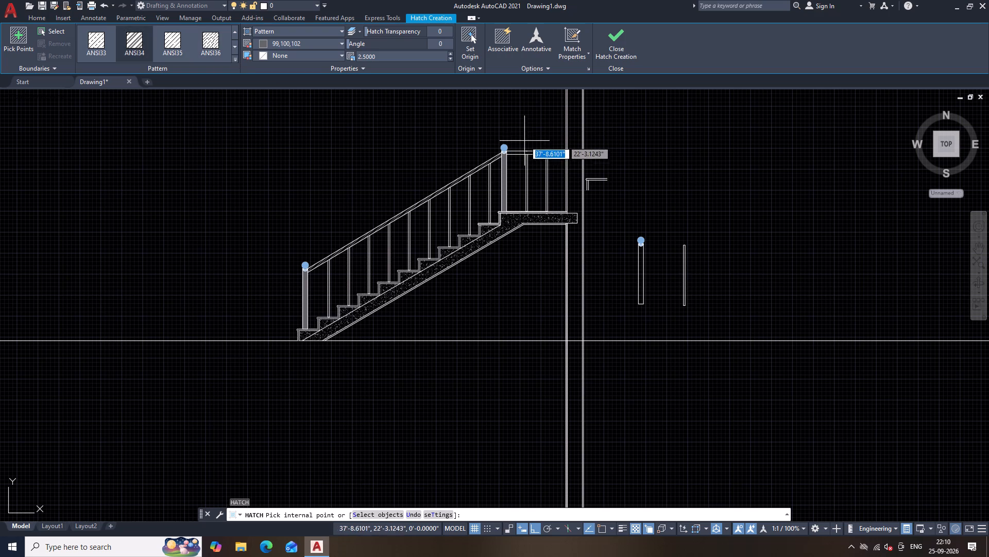
scroll(532, 149, up, 2)
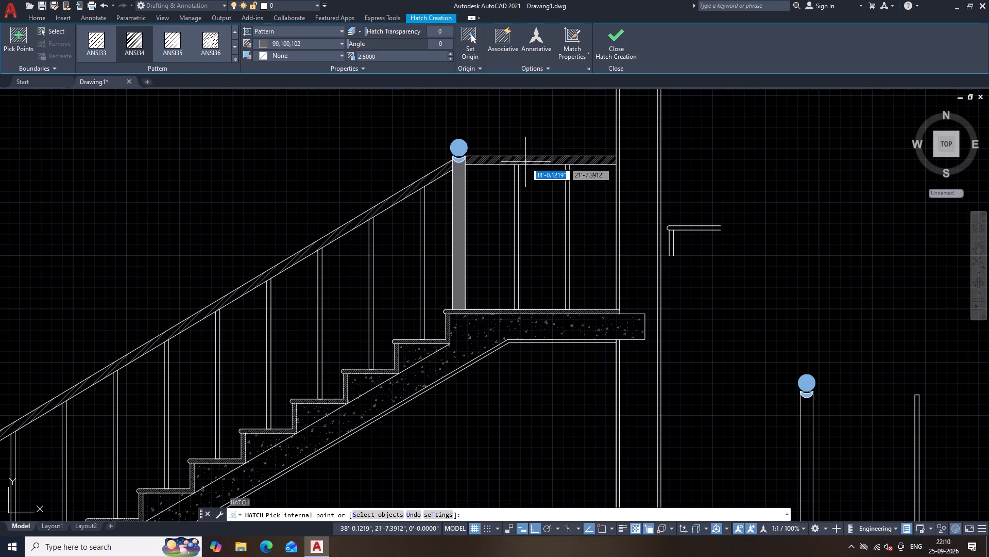
click(525, 162)
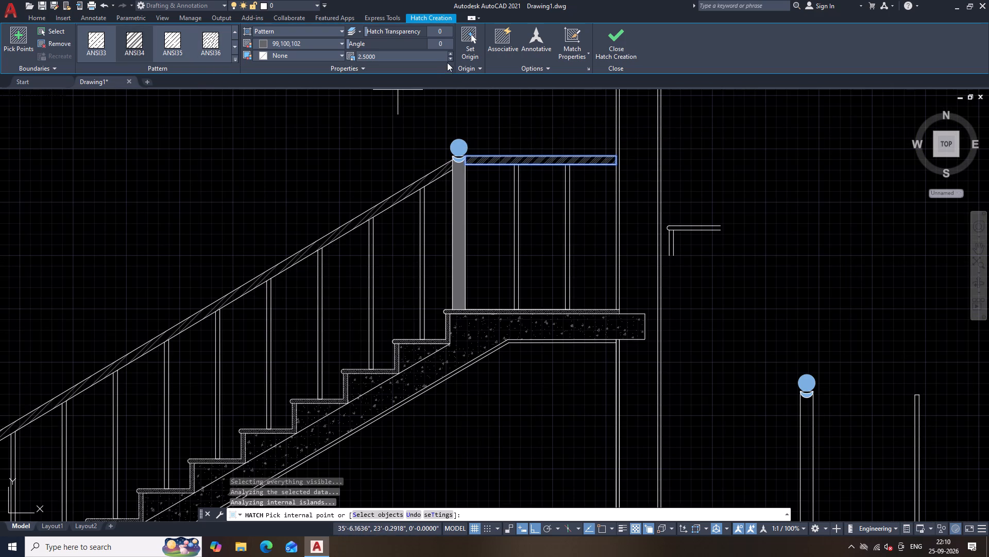
click(449, 58)
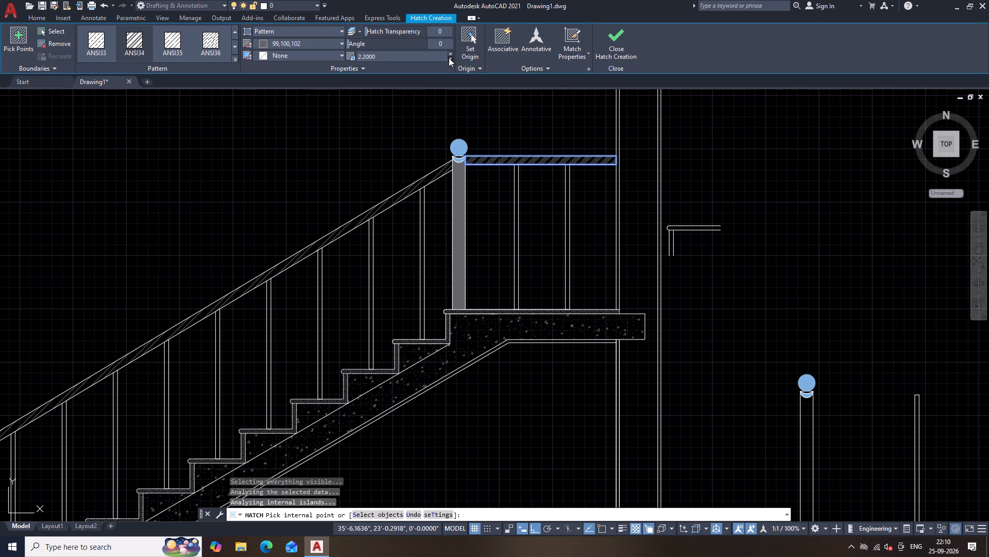
click(449, 53)
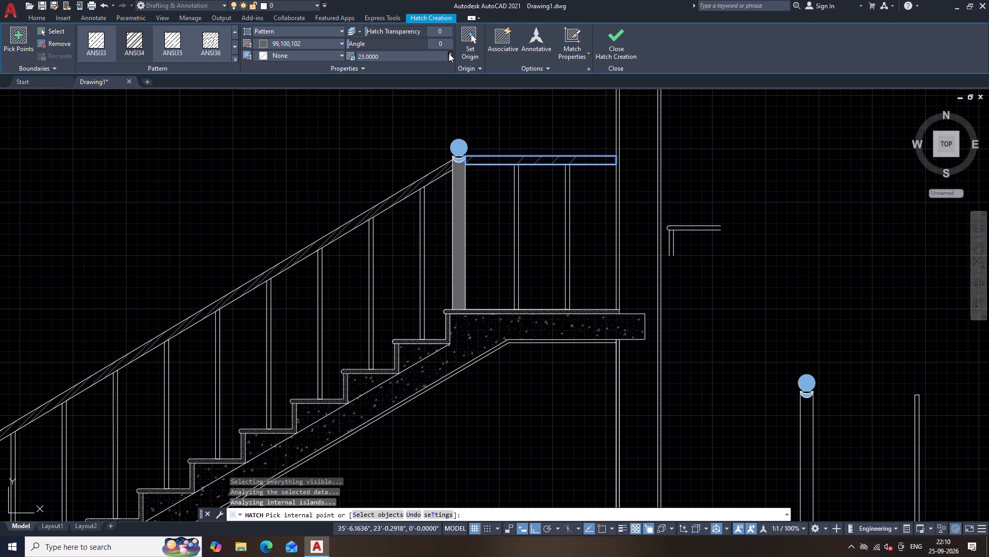
click(449, 59)
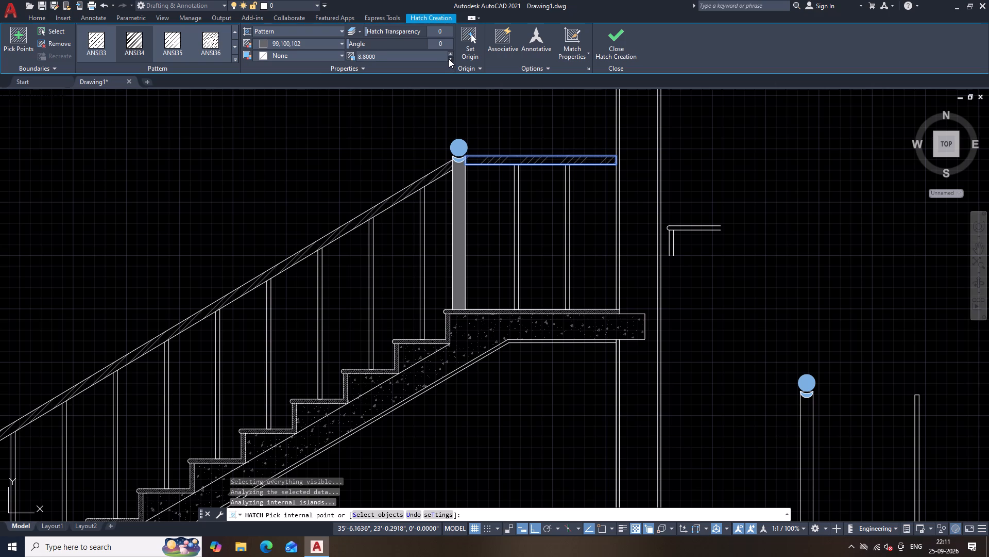
click(449, 59)
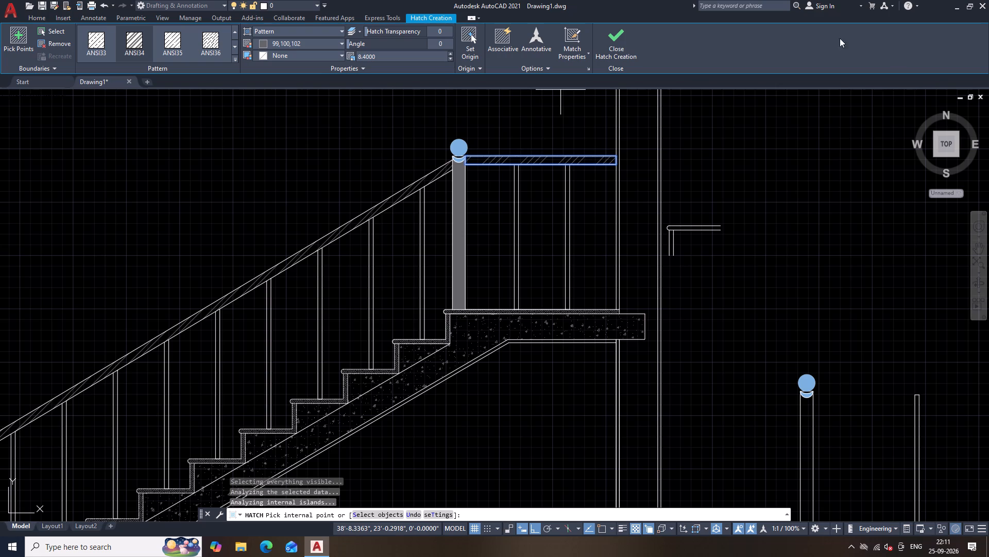
scroll(647, 118, down, 2)
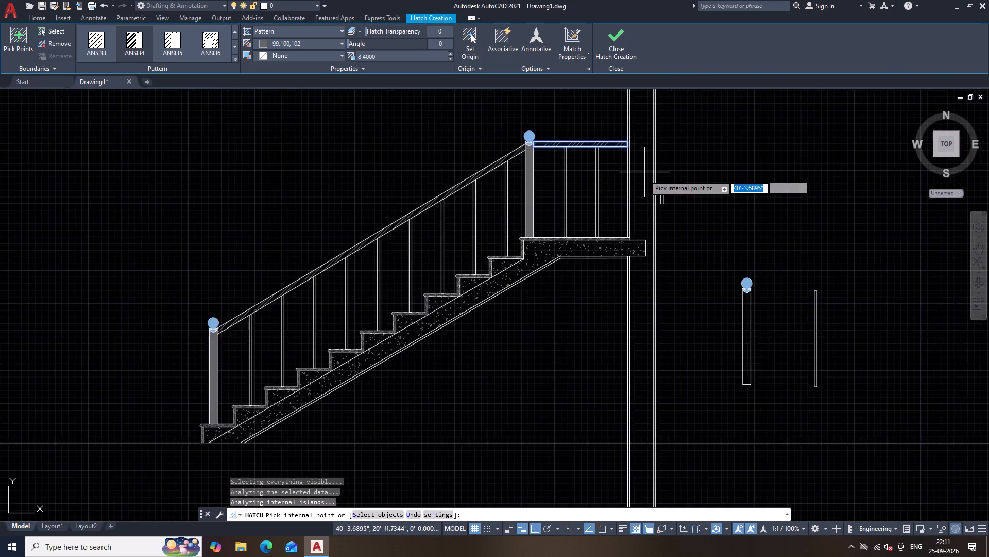
click(616, 50)
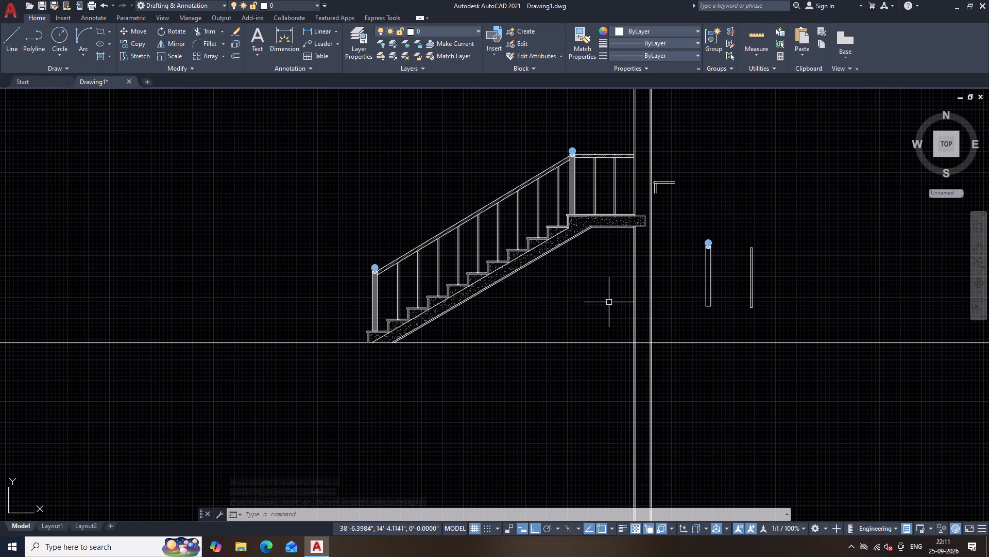
Draw a horizontal break line across the wall above the landing railing, placing the break symbol between the wall faces.
middle_drag(609, 302, 538, 384)
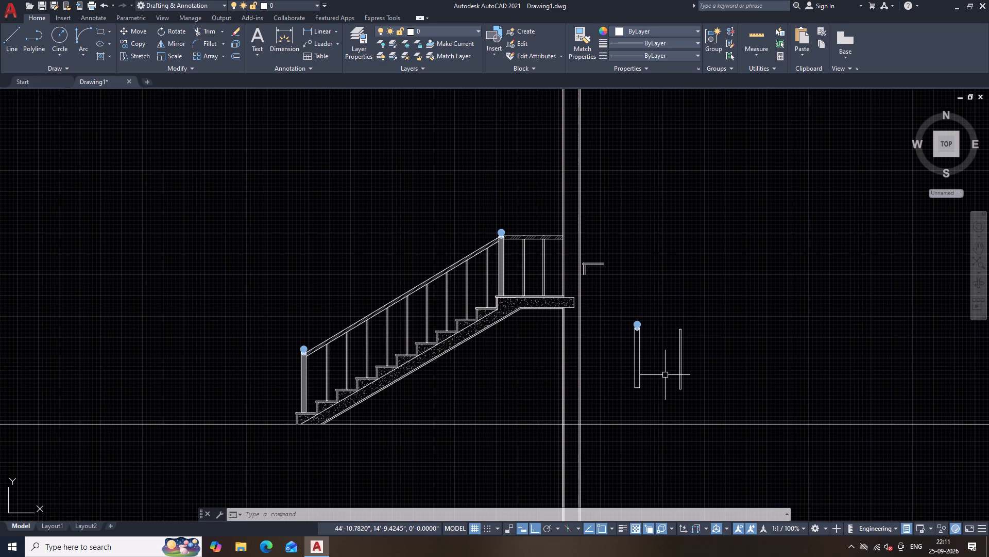
text(BREAKL)
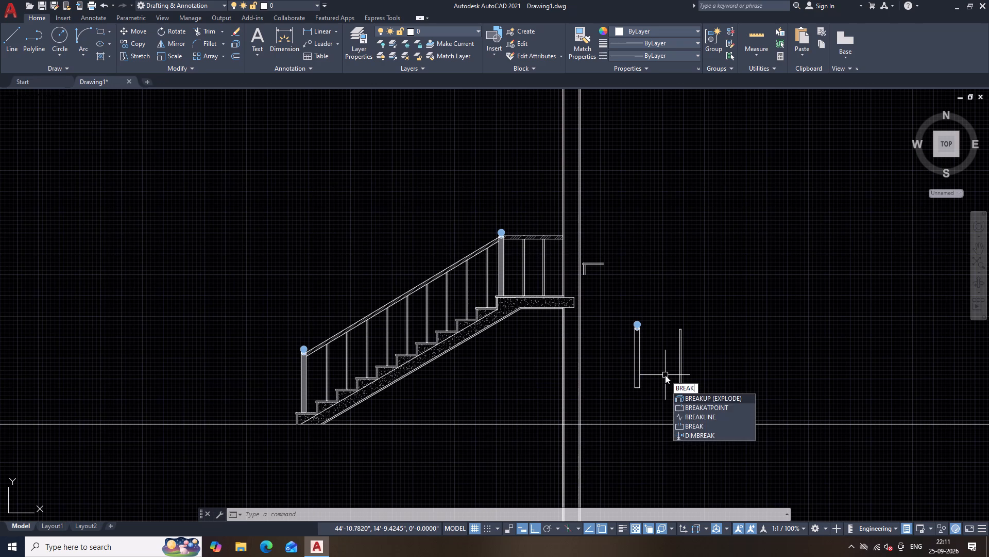
key(space)
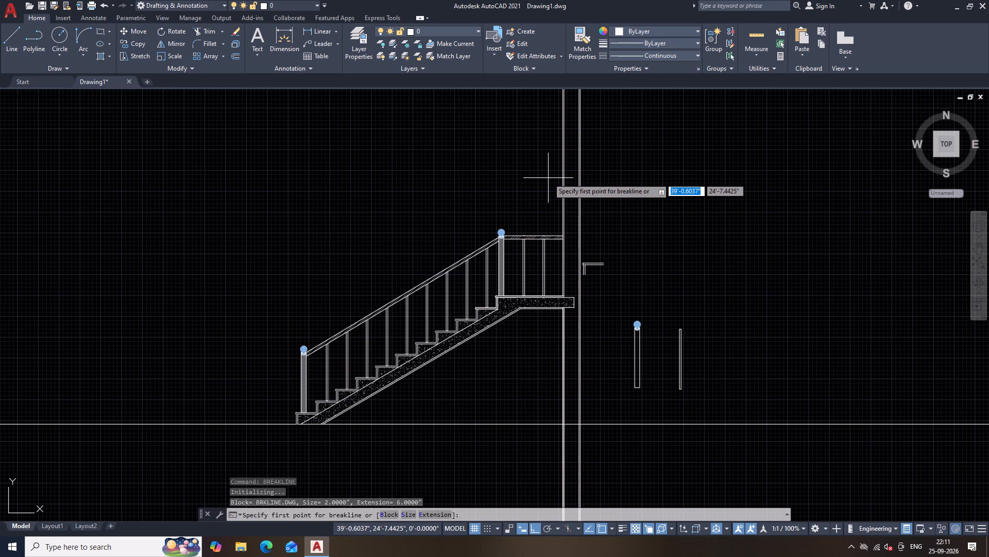
click(549, 178)
click(592, 178)
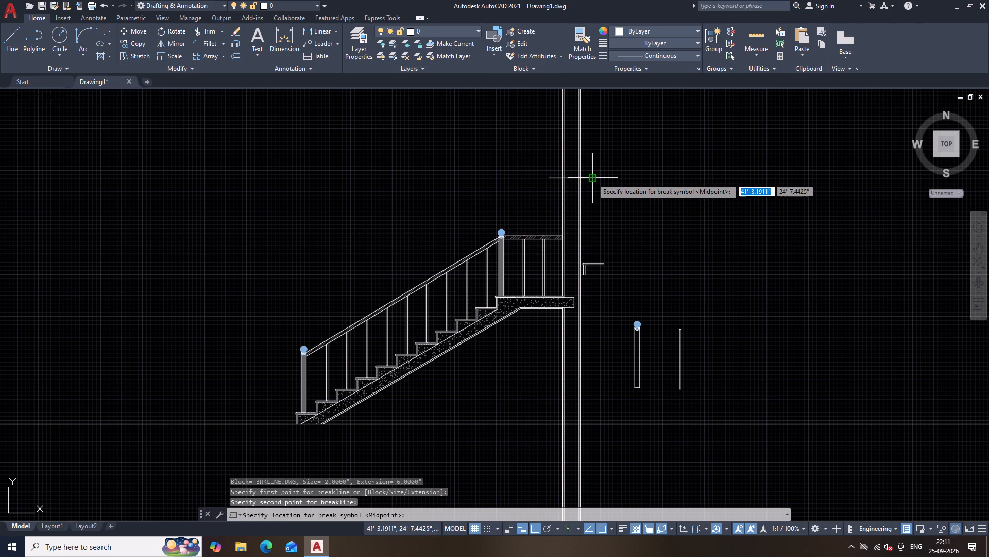
click(571, 179)
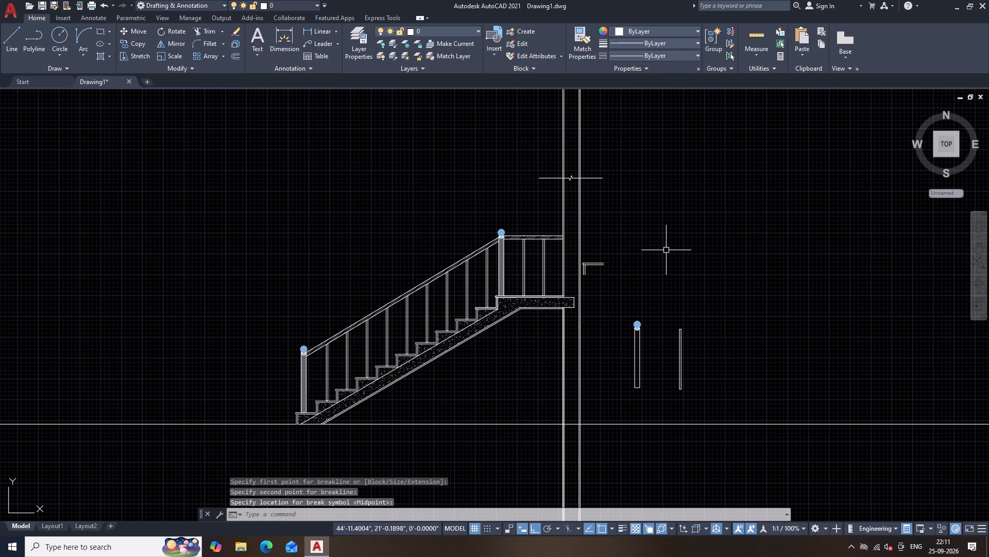
Trim the wall lines above the break line and below the ground line, along with the ground line beyond the wall's outer face.
text(TR)
key(space)
drag(606, 135, 527, 141)
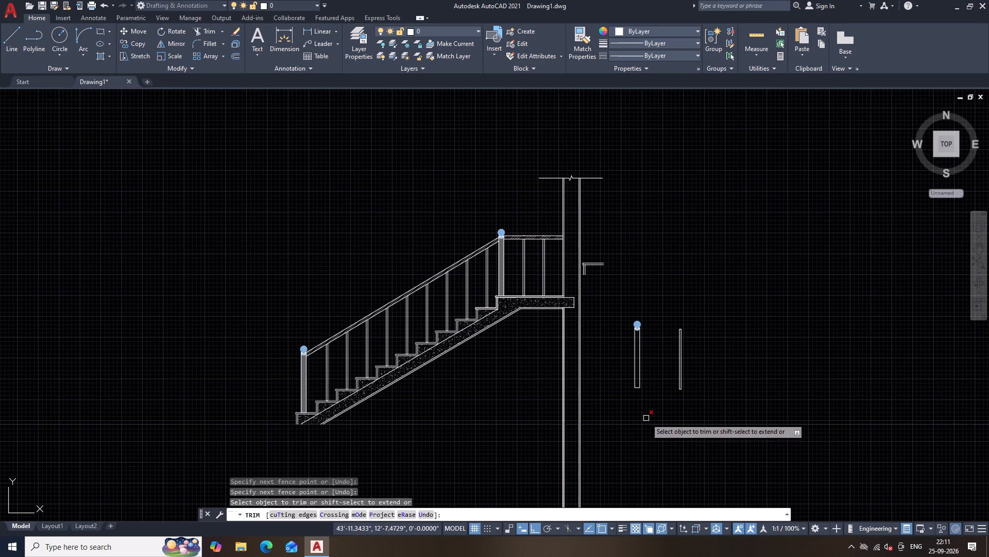
drag(657, 412, 551, 466)
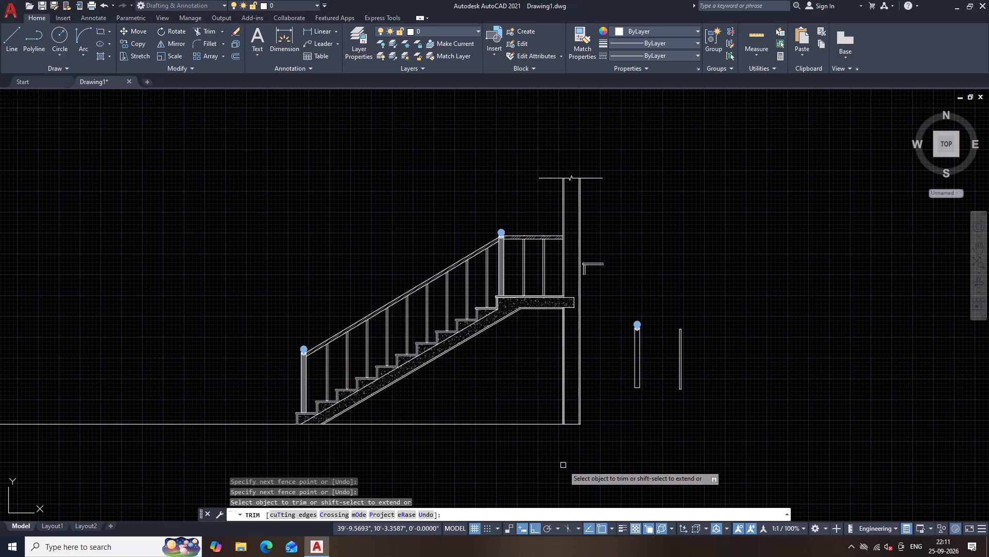
key(Escape)
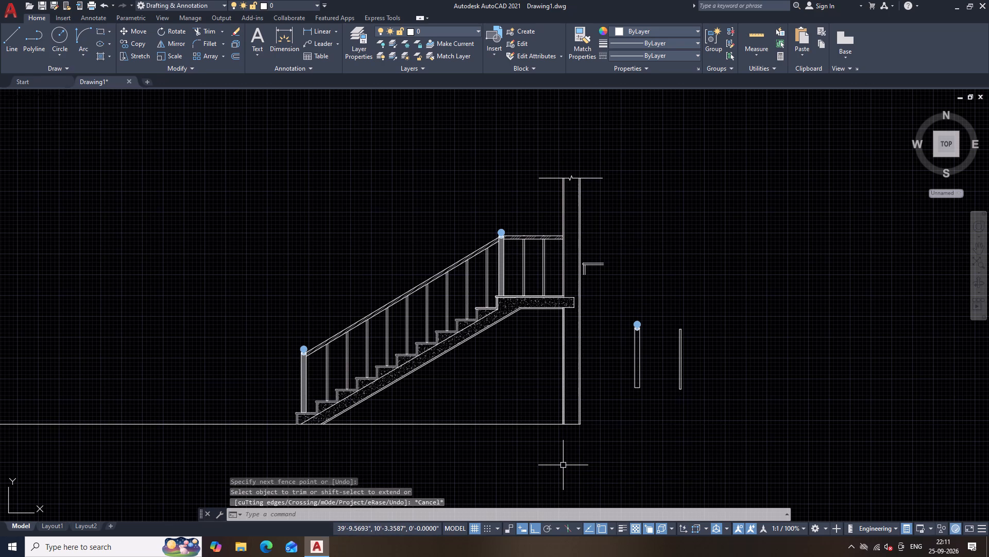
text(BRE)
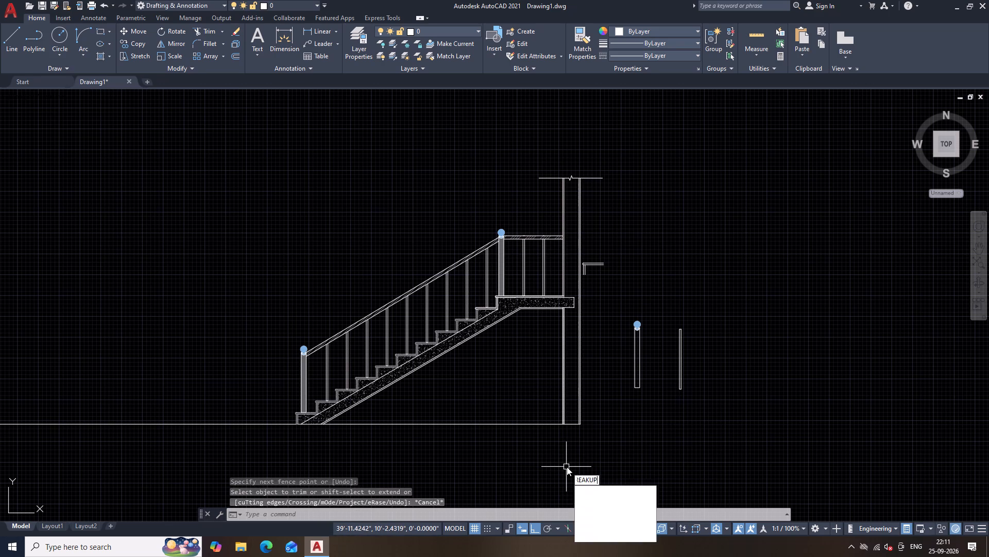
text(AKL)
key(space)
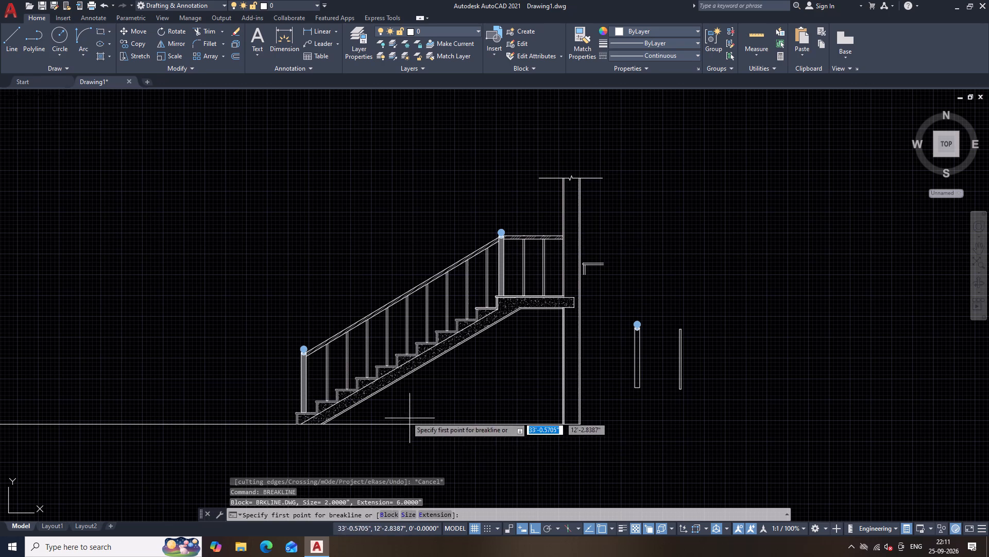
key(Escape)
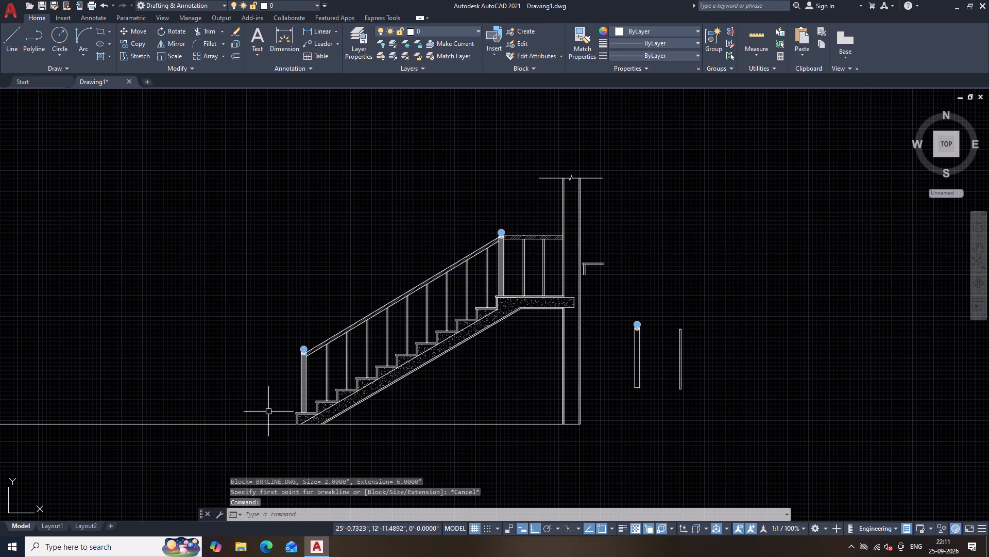
Draw a short vertical line crossing the ground line a short distance before the foot of the flight.
key(l)
key(space)
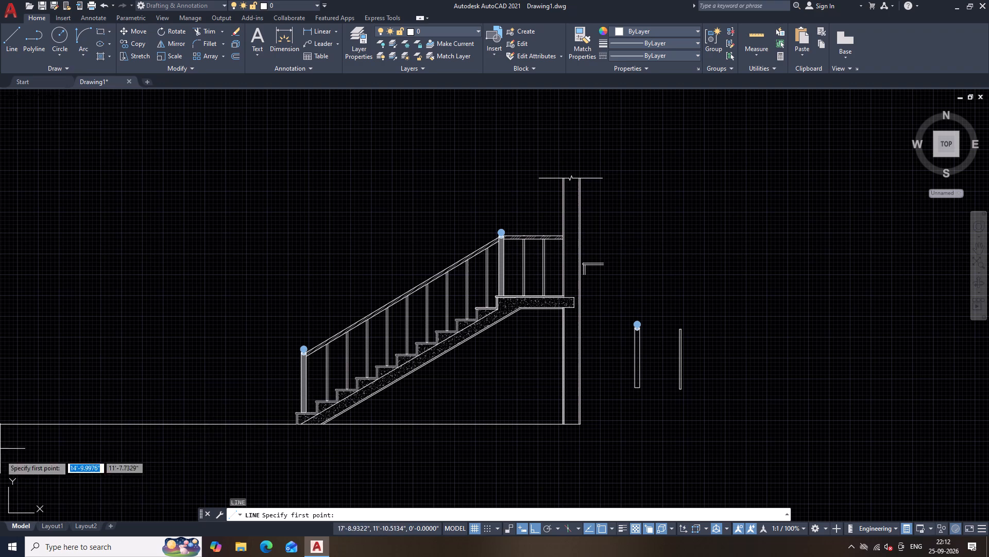
click(226, 390)
click(226, 446)
key(Escape)
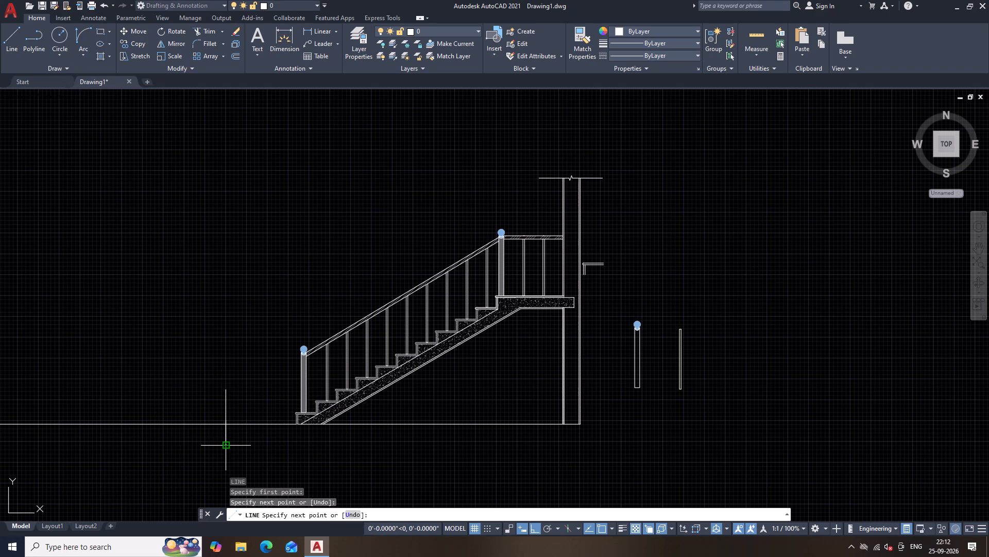
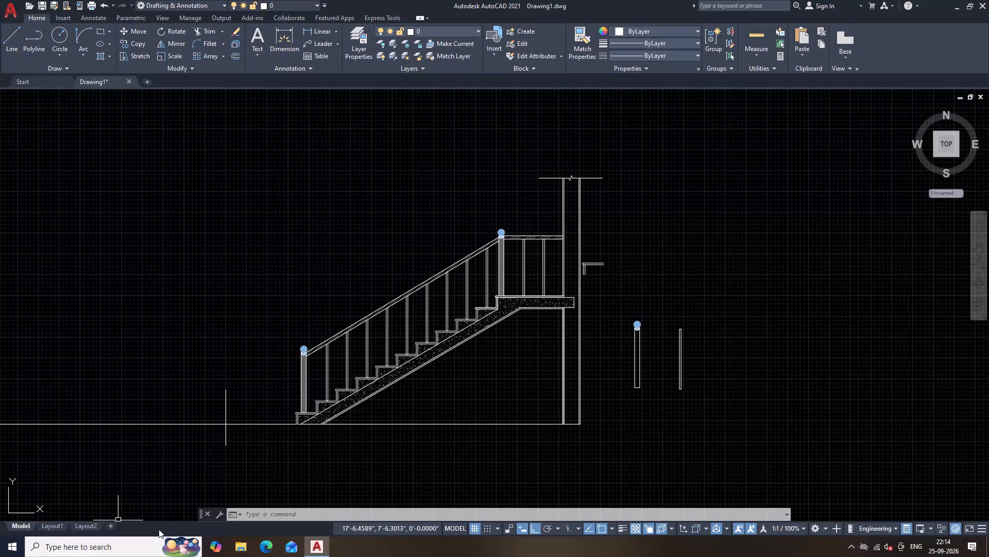
Add the multiline text "1" just above the nosing of the bottom step.
text(MT)
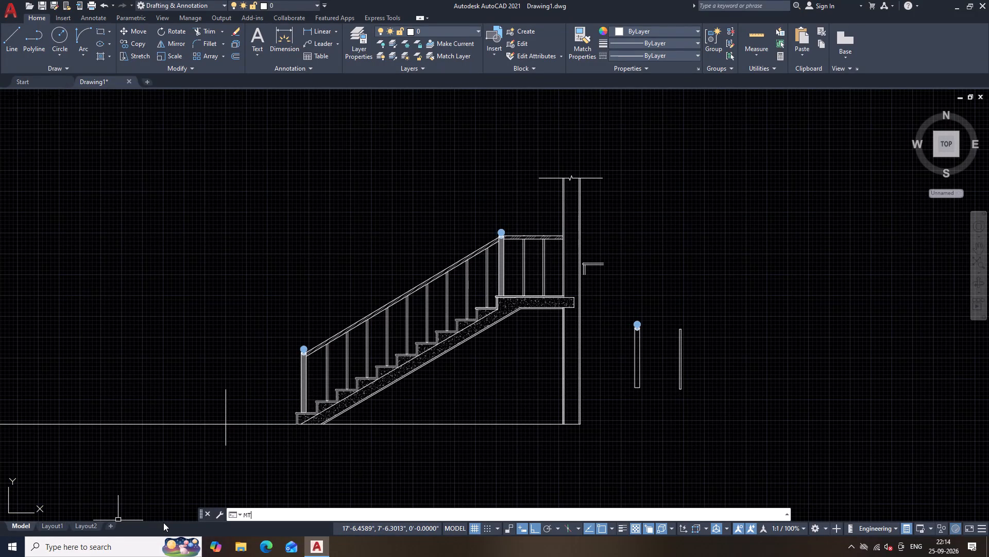
key(space)
scroll(277, 536, up, 1)
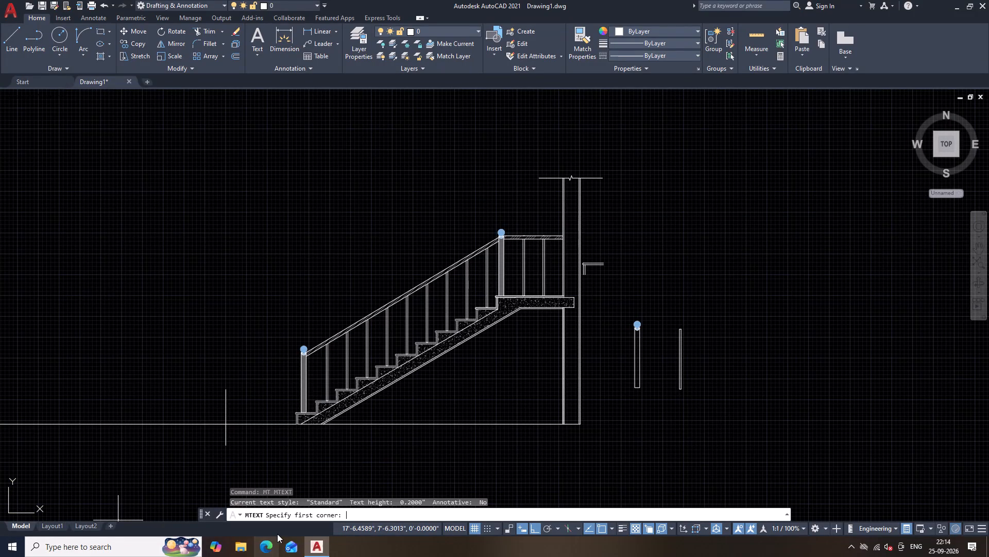
scroll(277, 534, up, 1)
scroll(282, 454, up, 2)
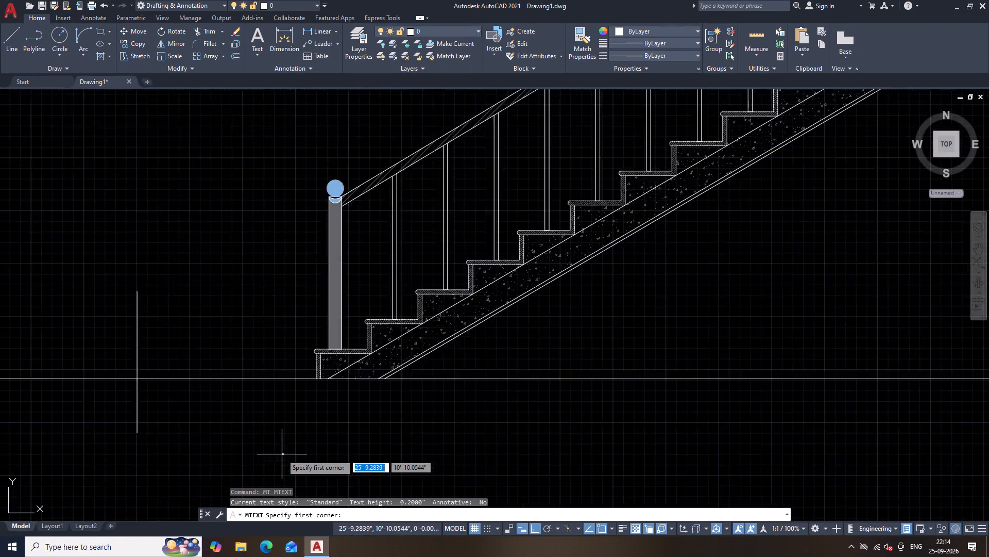
scroll(282, 454, up, 1)
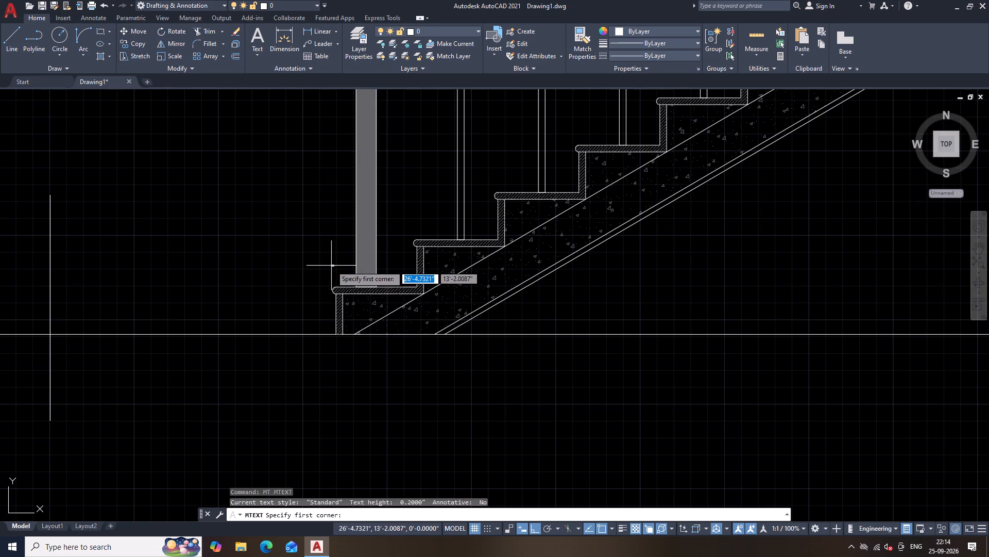
click(331, 266)
click(346, 277)
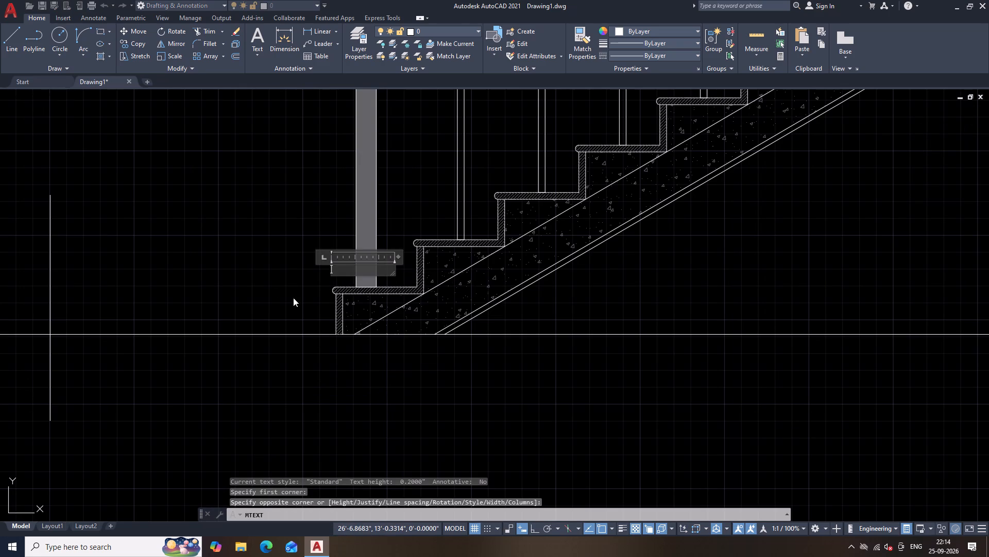
key(1)
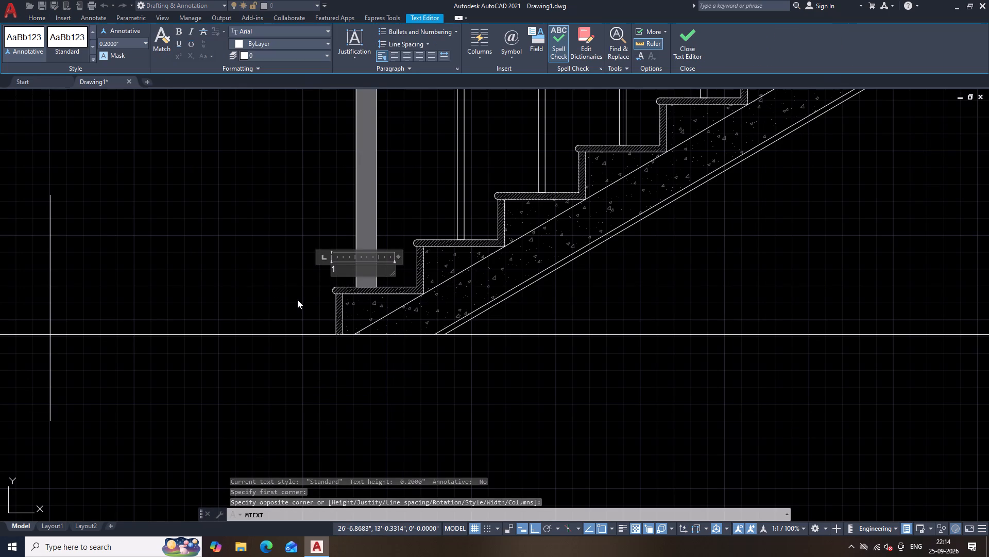
click(267, 276)
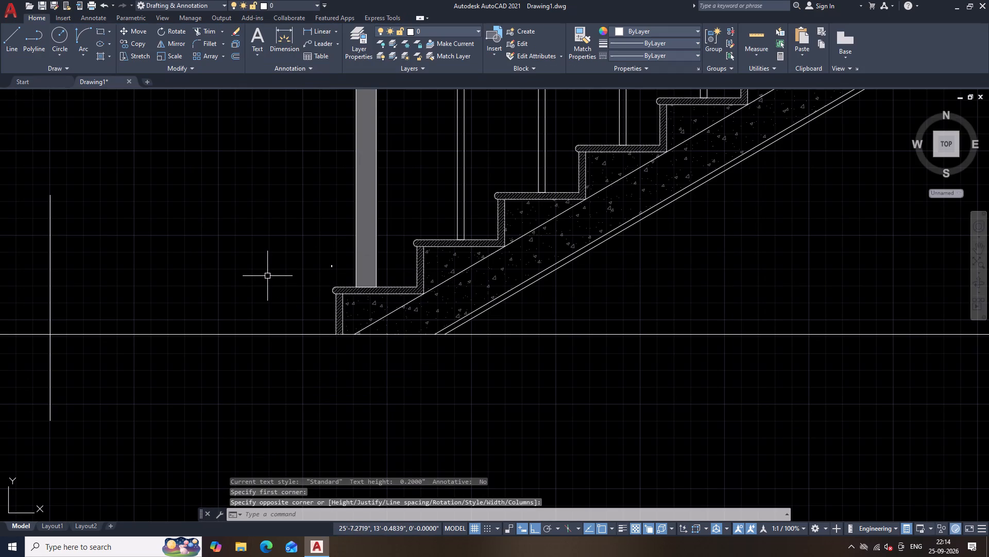
Set the text height of the bottom step's number to 3".
click(332, 267)
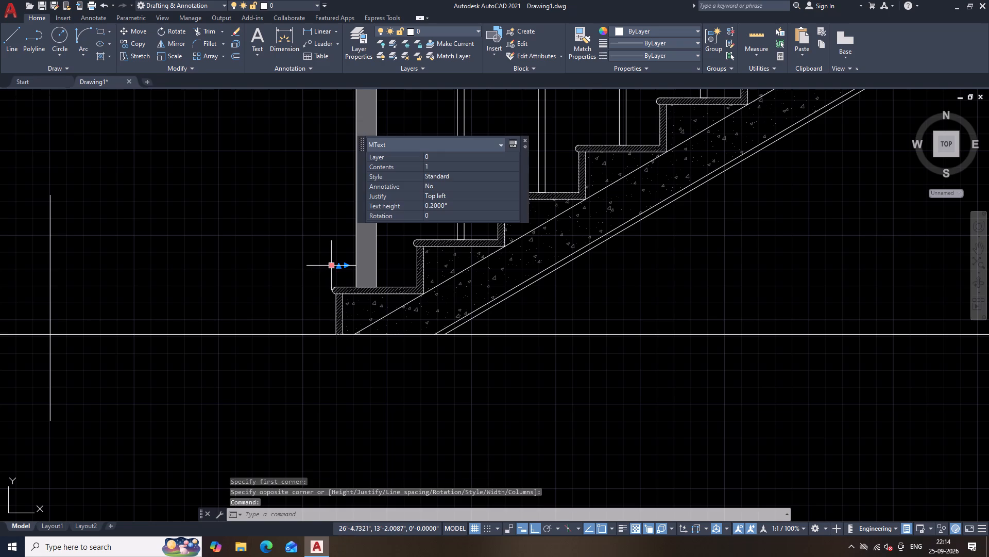
drag(458, 205, 424, 204)
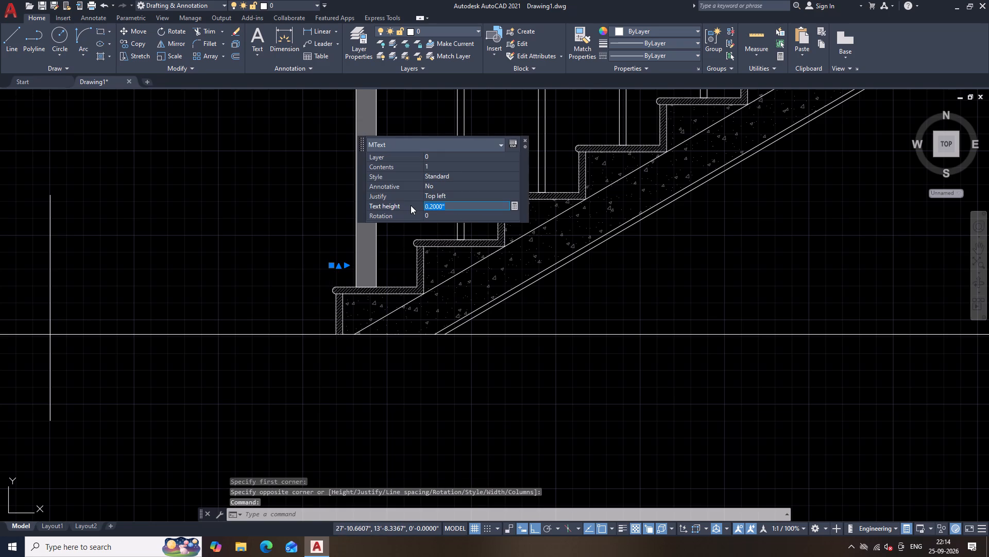
key(3)
key(shift+quotedbl)
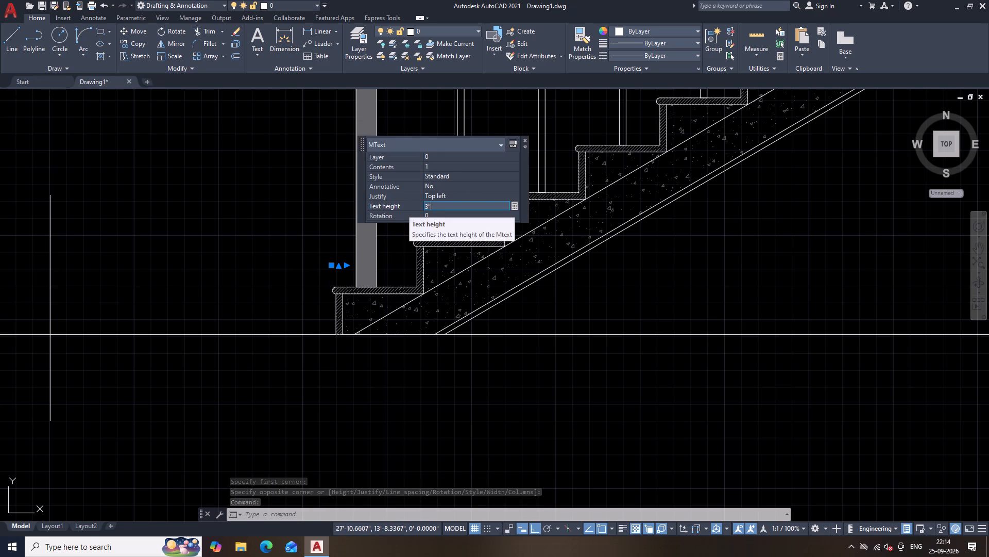
key(Return)
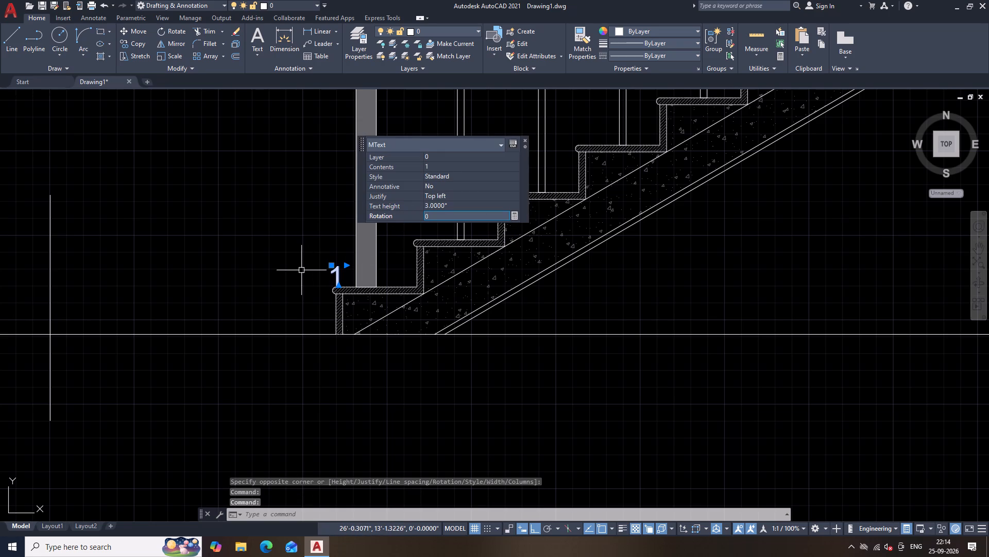
key(Escape)
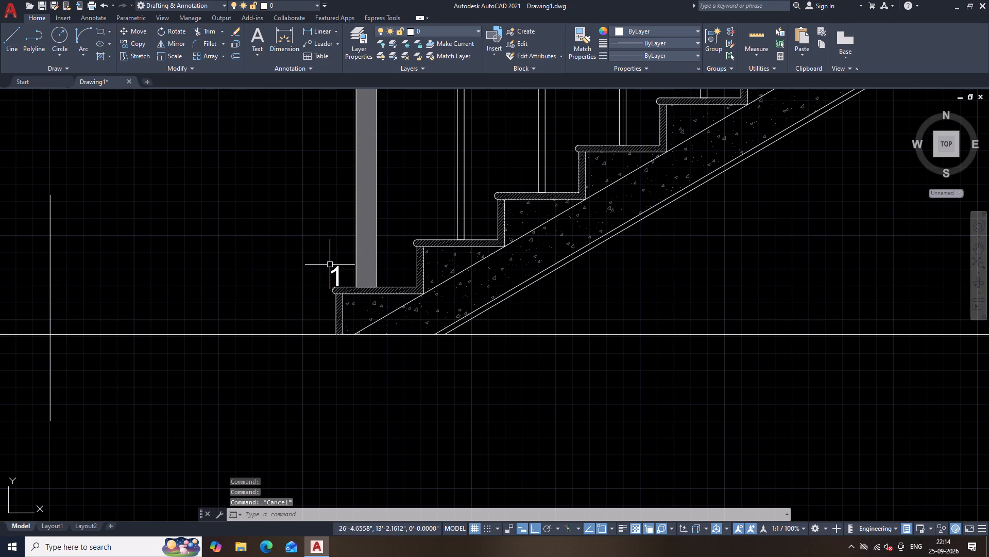
Copy the number 1 from the bottom tread's nosing onto the nosings of the second through eighth steps, with Ortho off.
click(325, 264)
click(347, 290)
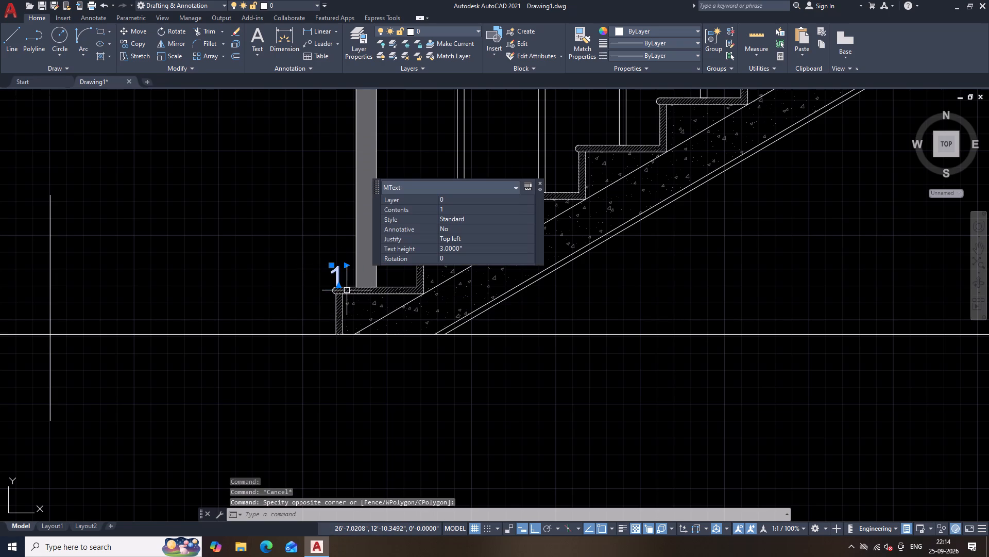
text(CO)
key(space)
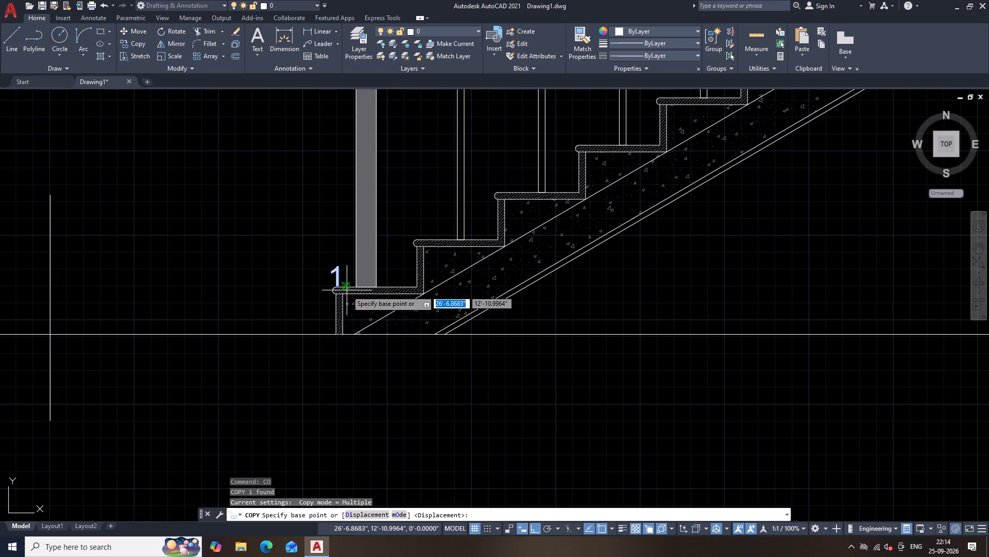
click(331, 286)
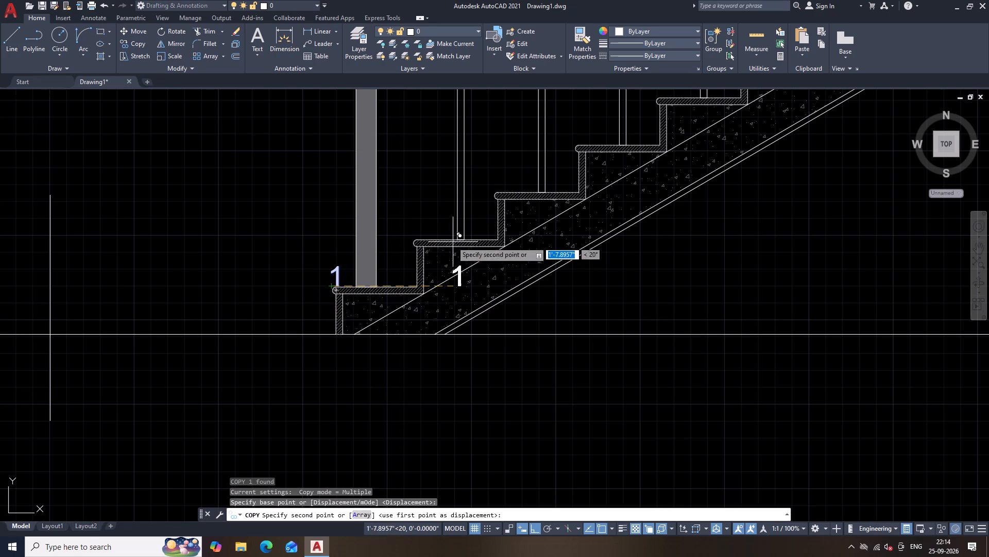
key(F8)
scroll(438, 234, down, 4)
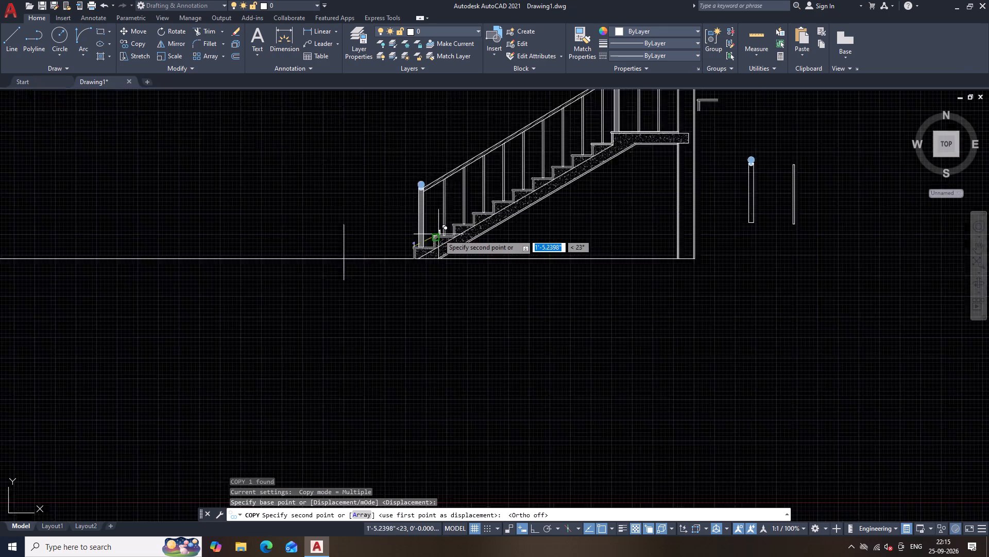
scroll(438, 234, up, 1)
middle_drag(438, 234, 415, 341)
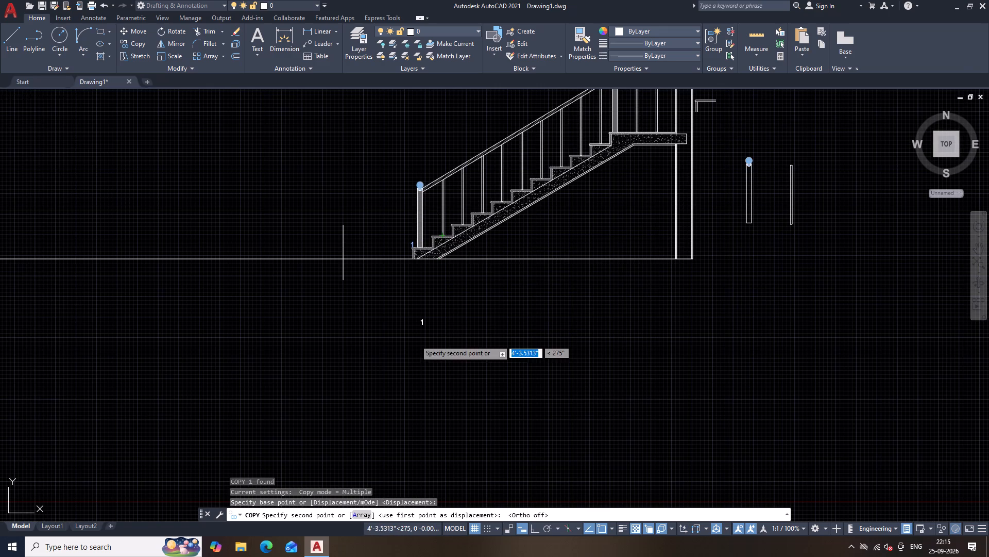
middle_drag(415, 341, 435, 229)
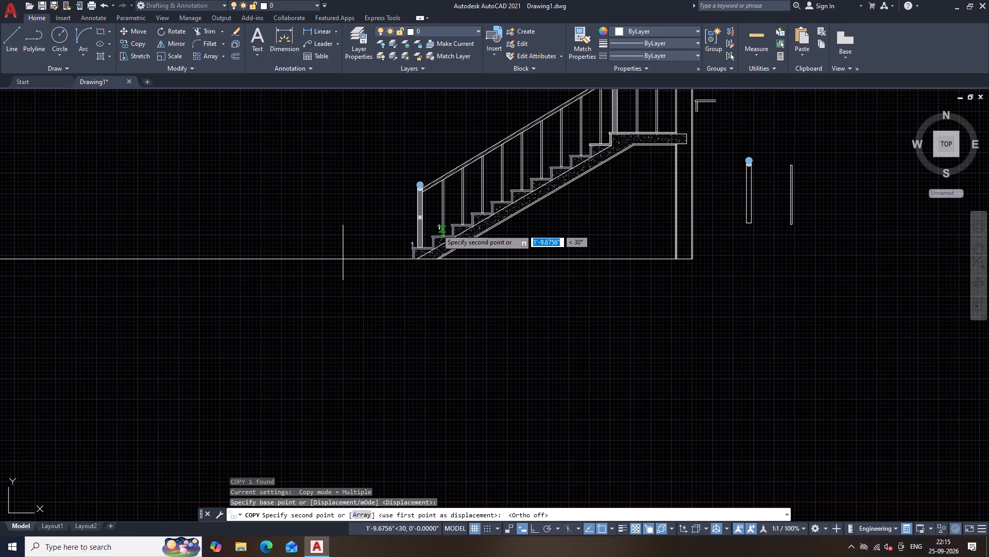
middle_drag(435, 229, 433, 231)
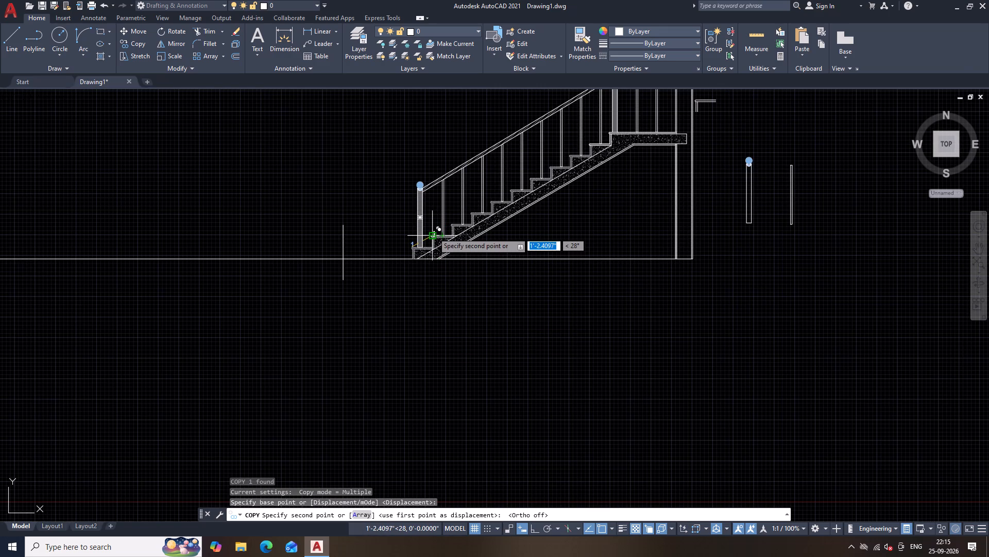
click(433, 233)
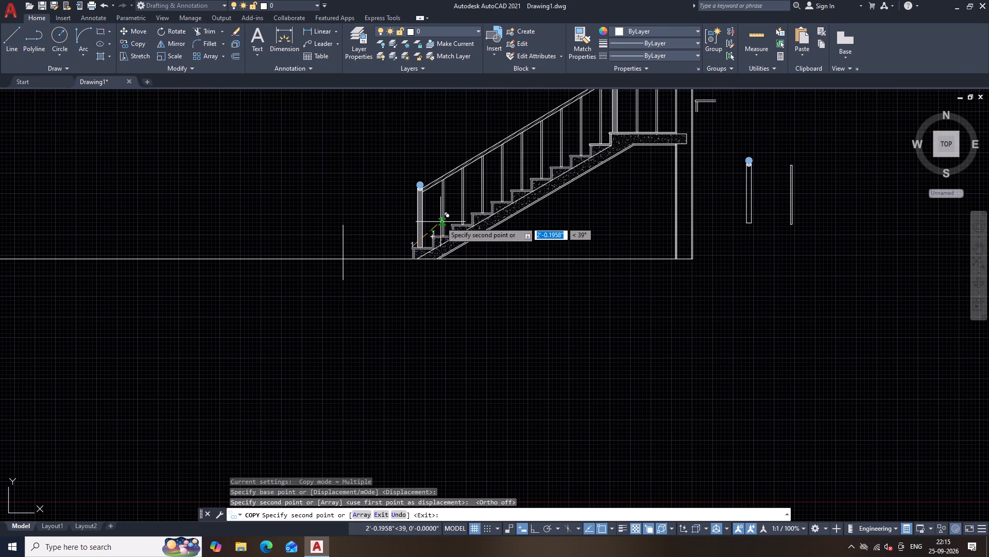
scroll(474, 206, up, 2)
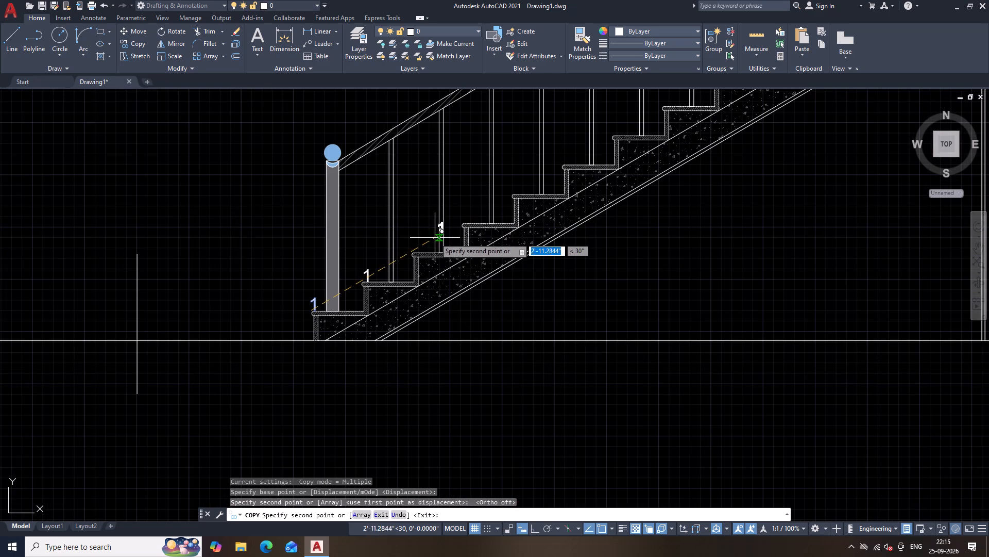
click(419, 250)
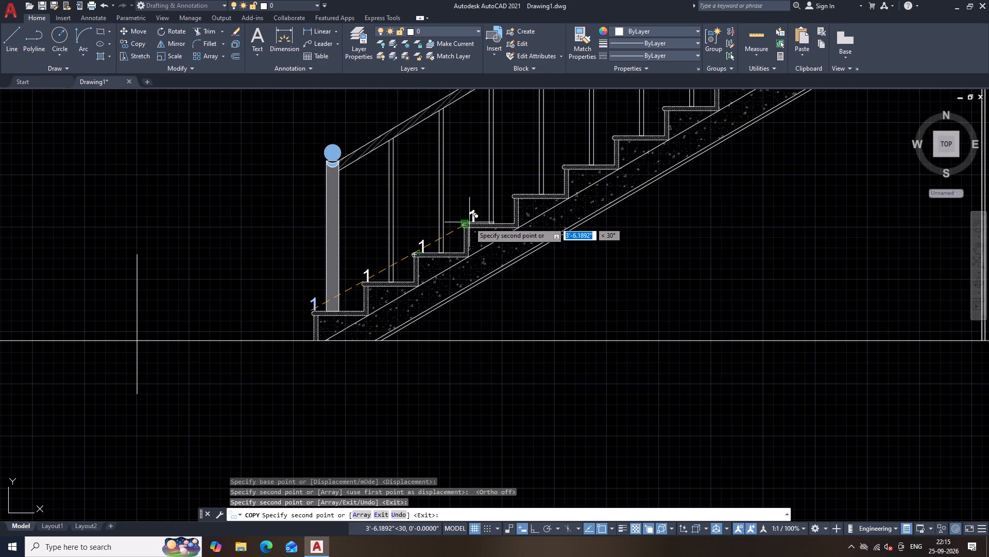
click(469, 222)
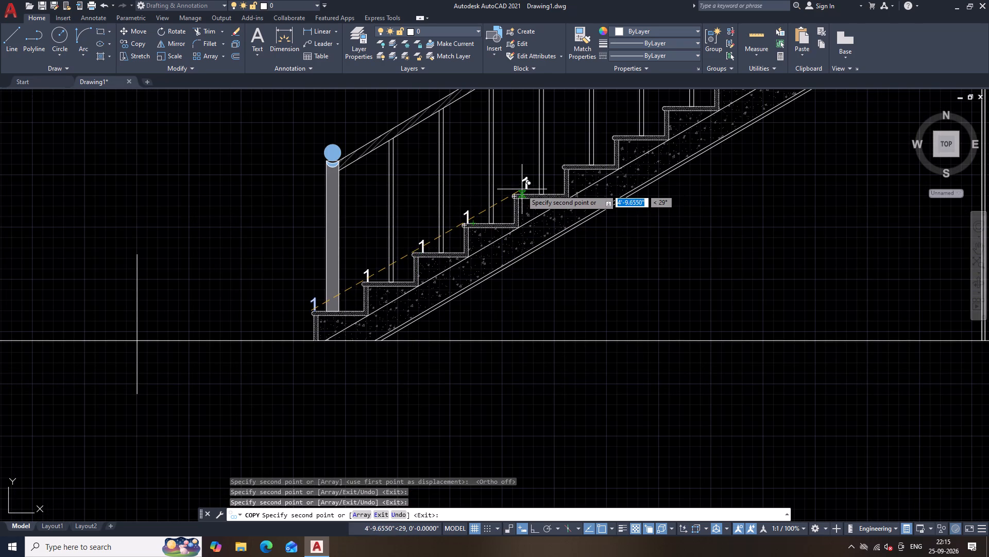
click(522, 192)
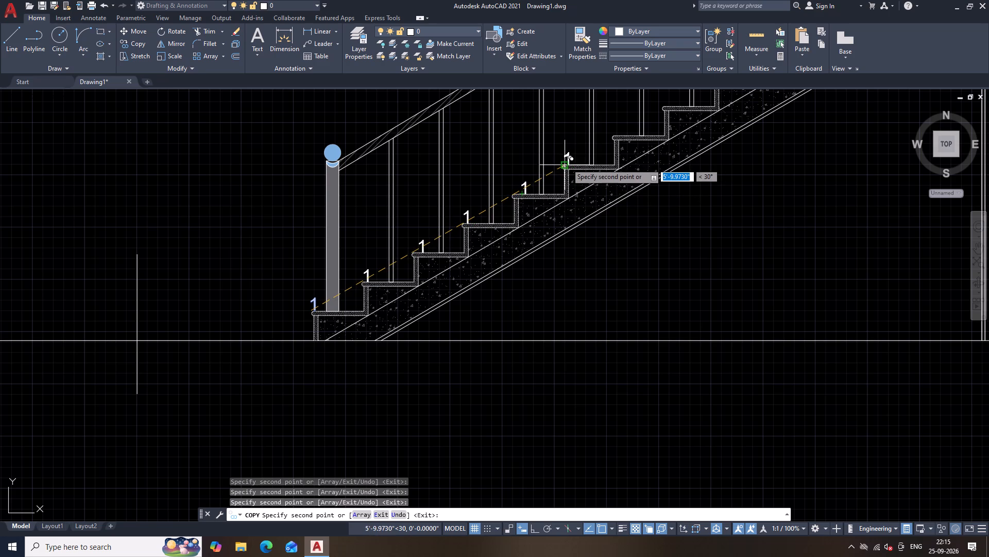
click(570, 163)
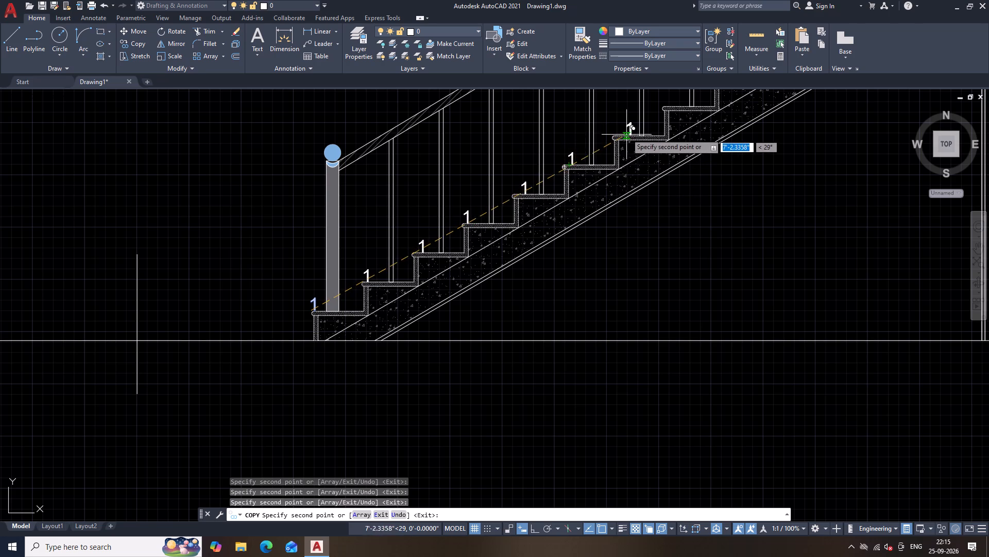
click(618, 134)
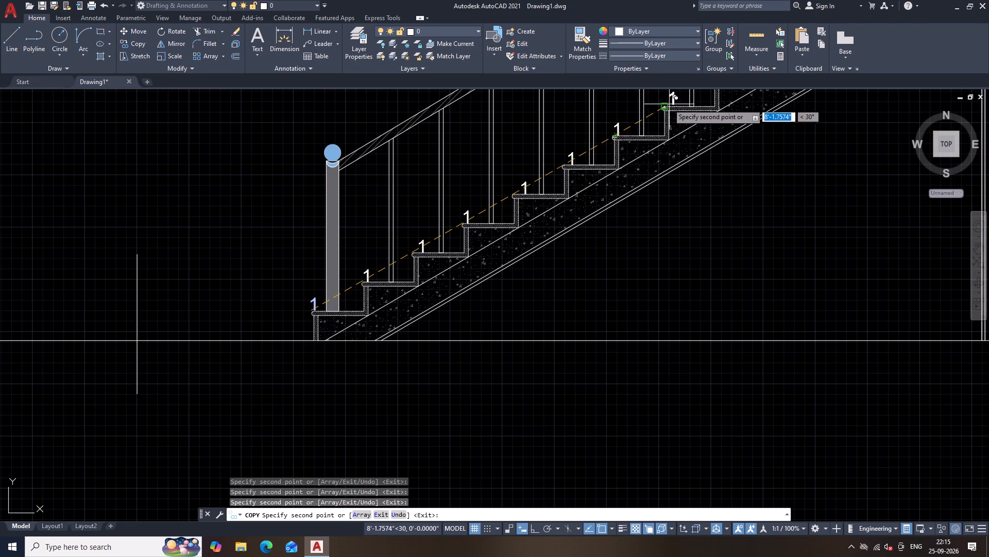
click(663, 104)
Place further copies of the number on the ninth and tenth steps and on the landing just beyond the upper newel post.
middle_drag(667, 107, 564, 259)
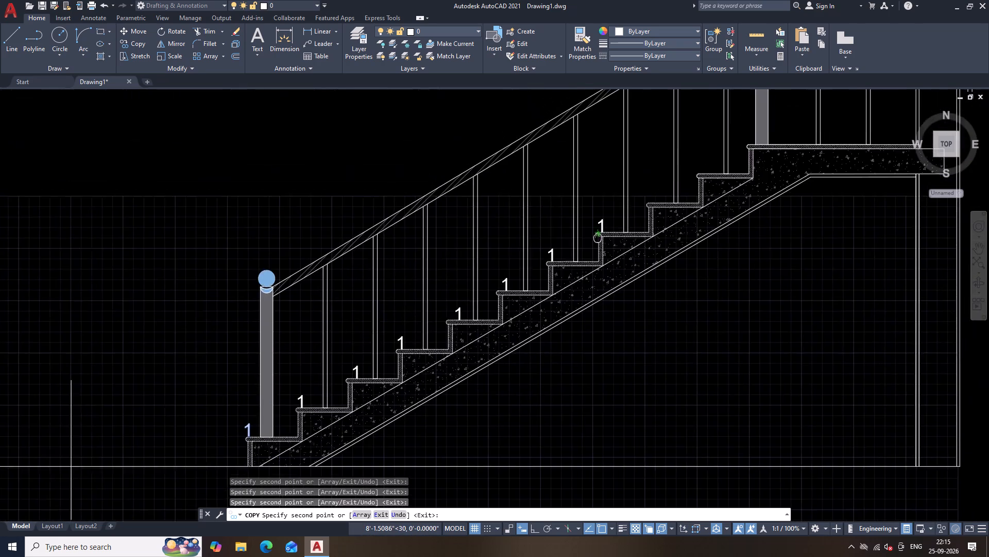
middle_drag(564, 259, 506, 304)
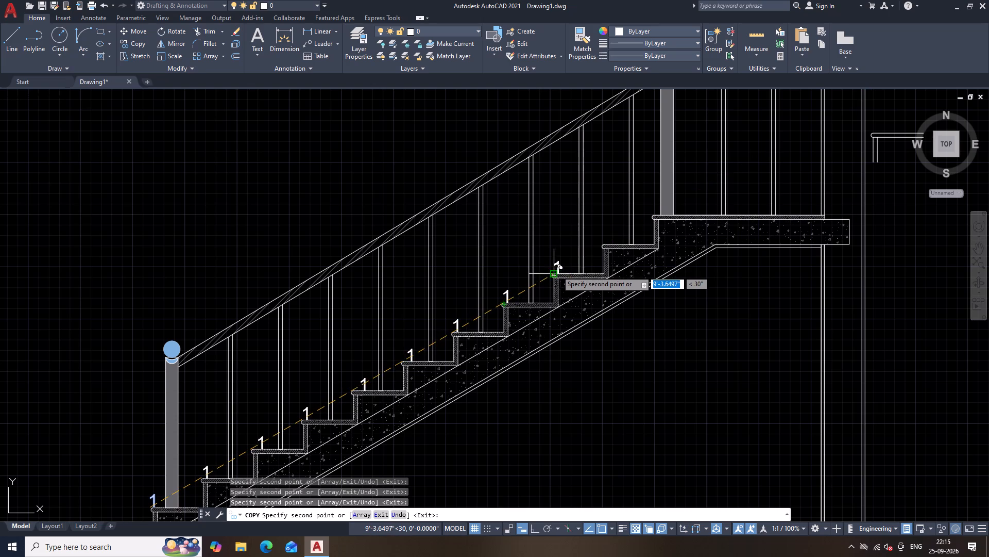
click(557, 271)
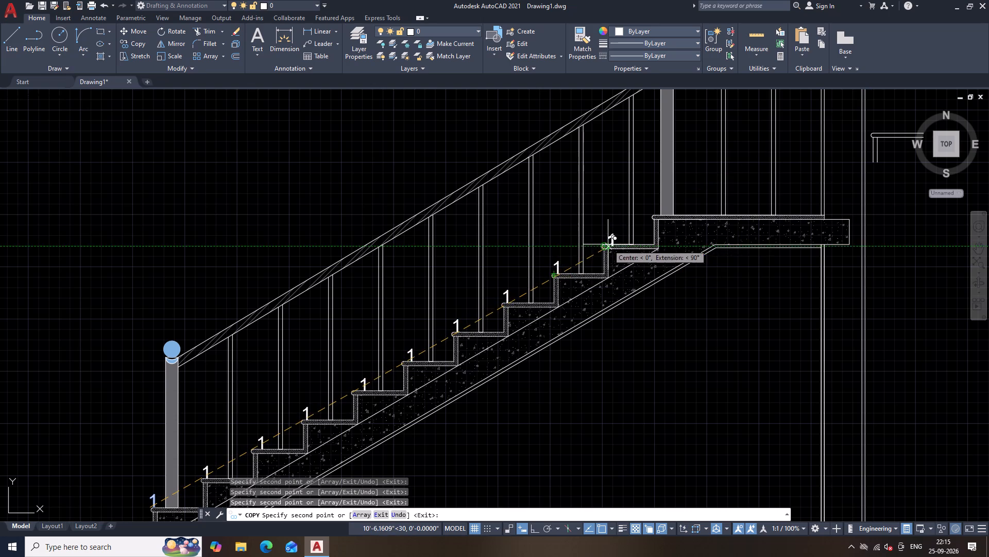
drag(604, 241, 615, 240)
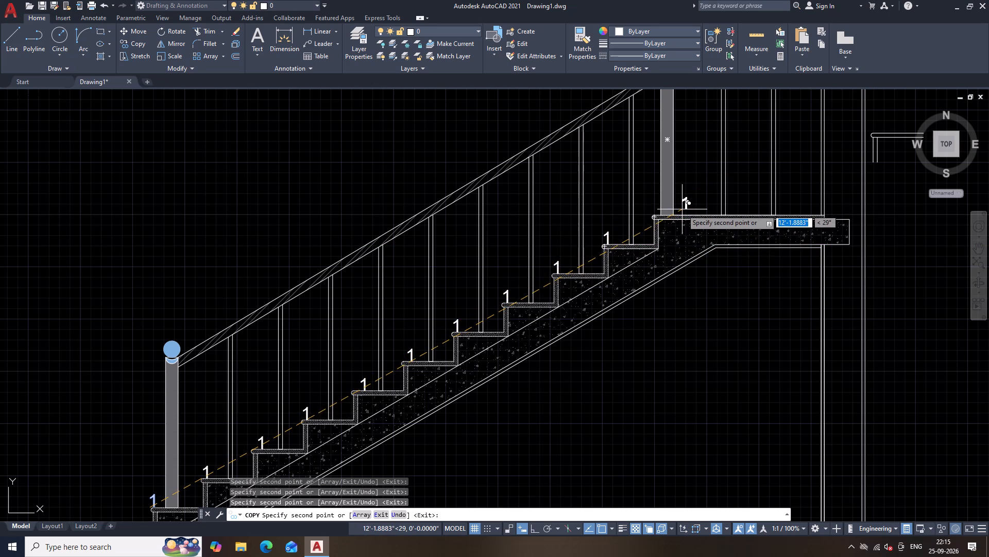
click(683, 213)
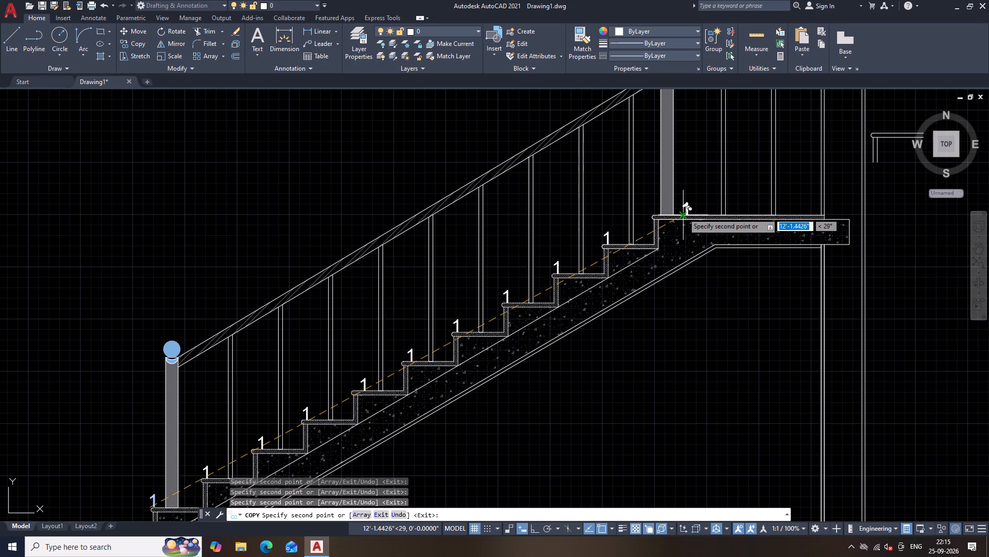
key(Escape)
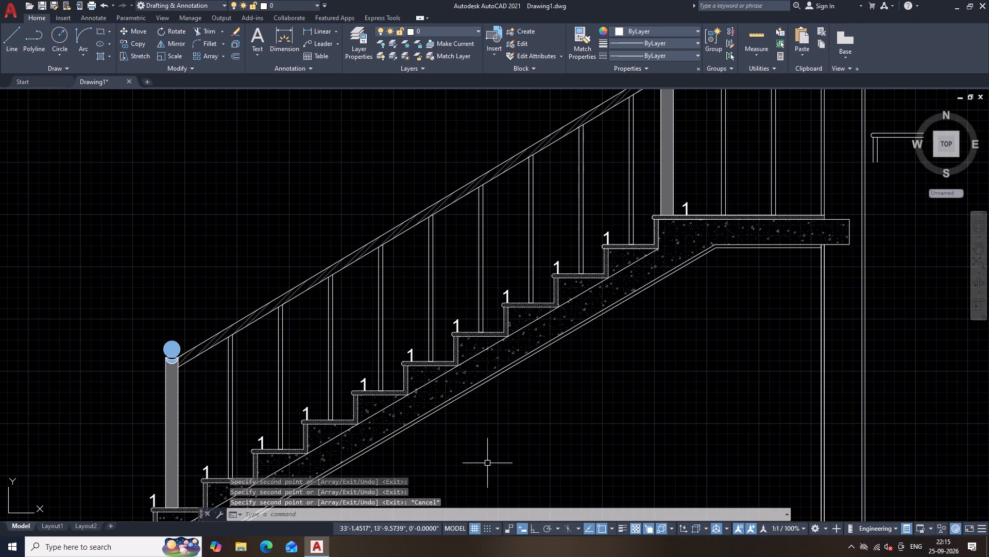
Renumber all the step labels with TCOUNT in selection order, starting at 1 with increment 1 and overwriting the existing text.
middle_drag(494, 459, 565, 385)
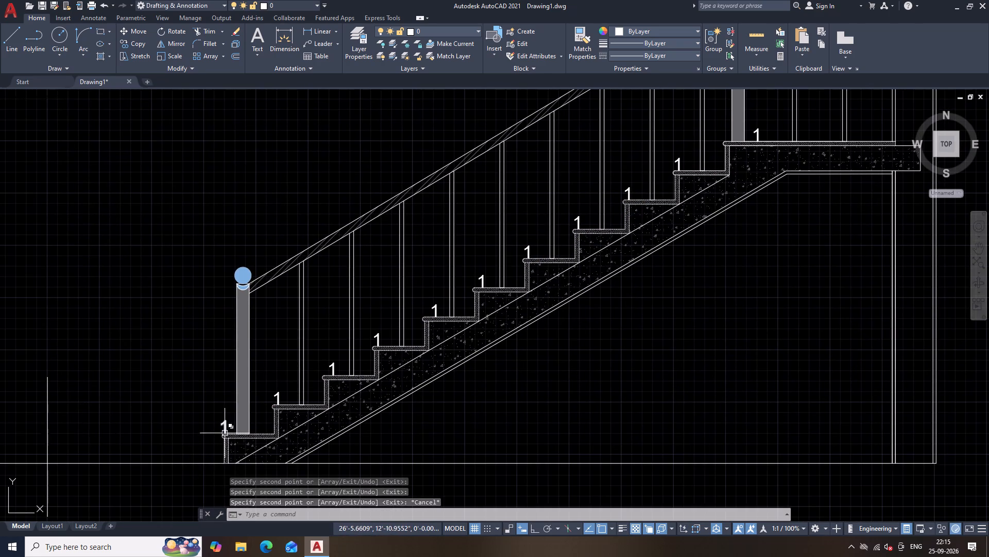
click(225, 431)
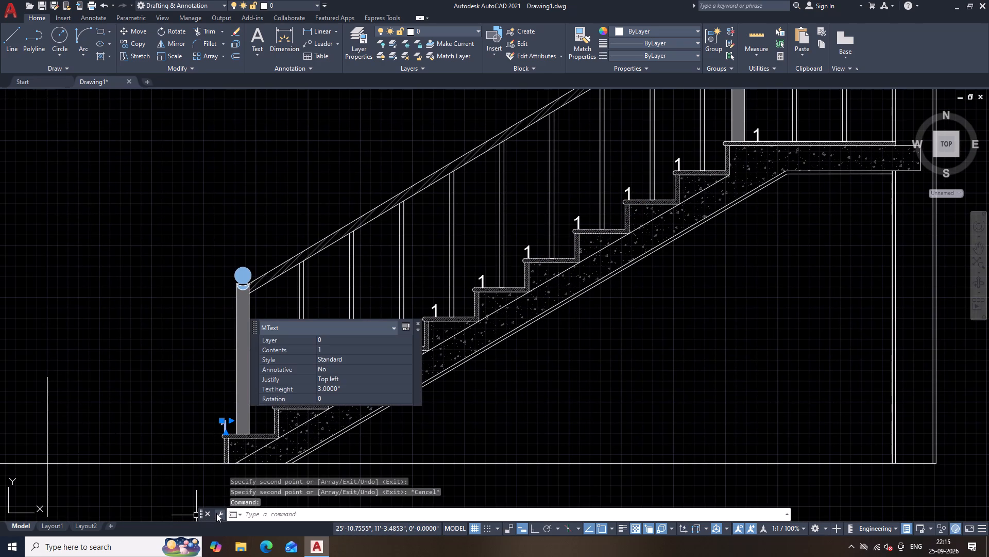
right_click(189, 401)
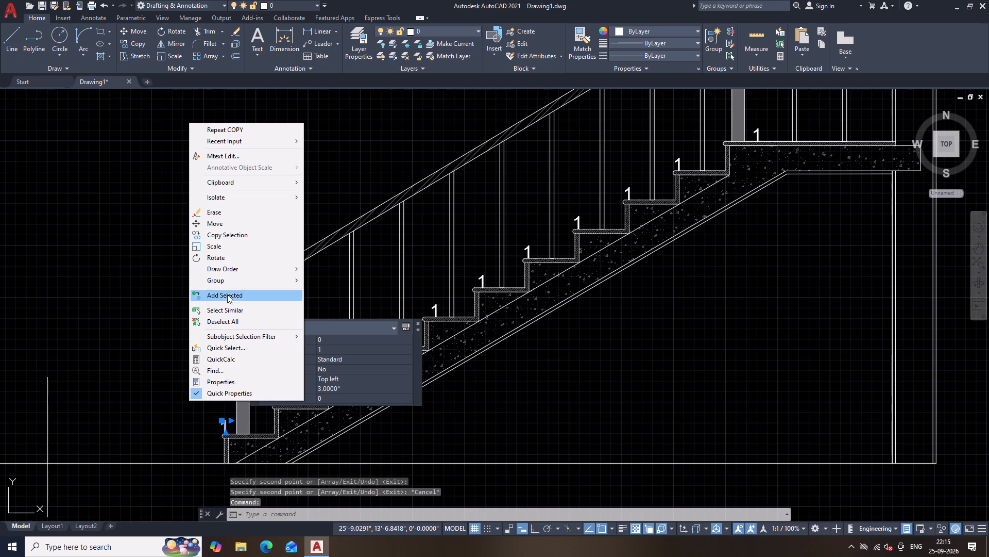
click(231, 309)
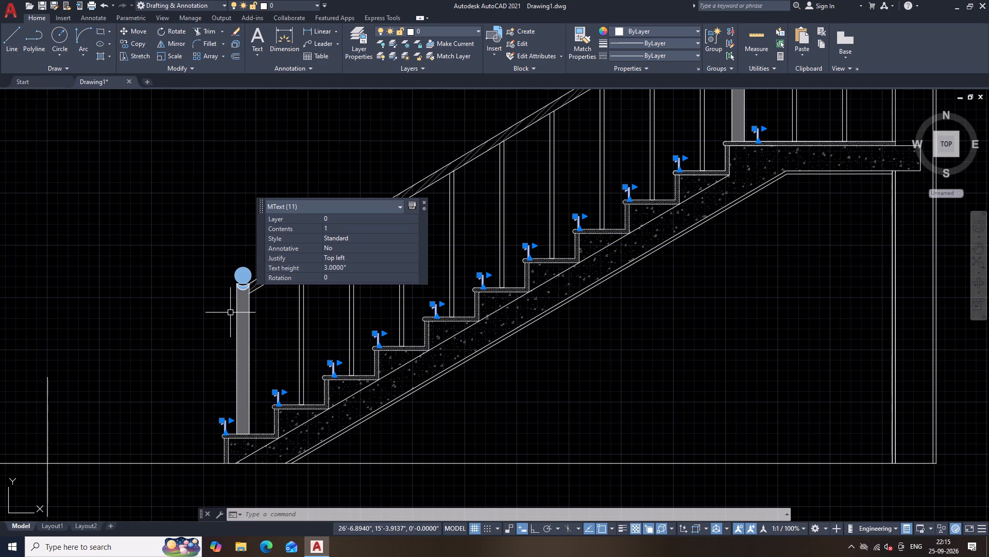
text(TC)
key(space)
key(space)
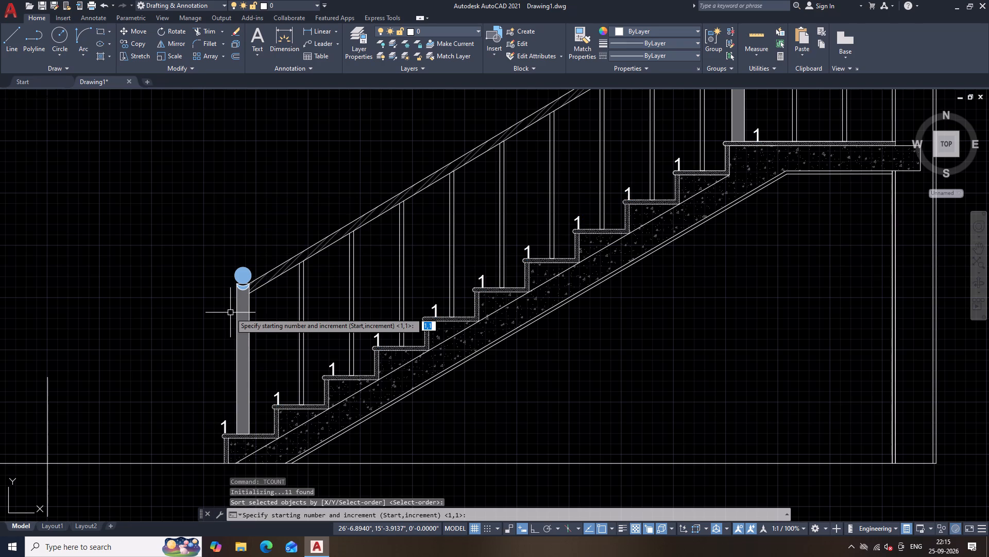
key(space)
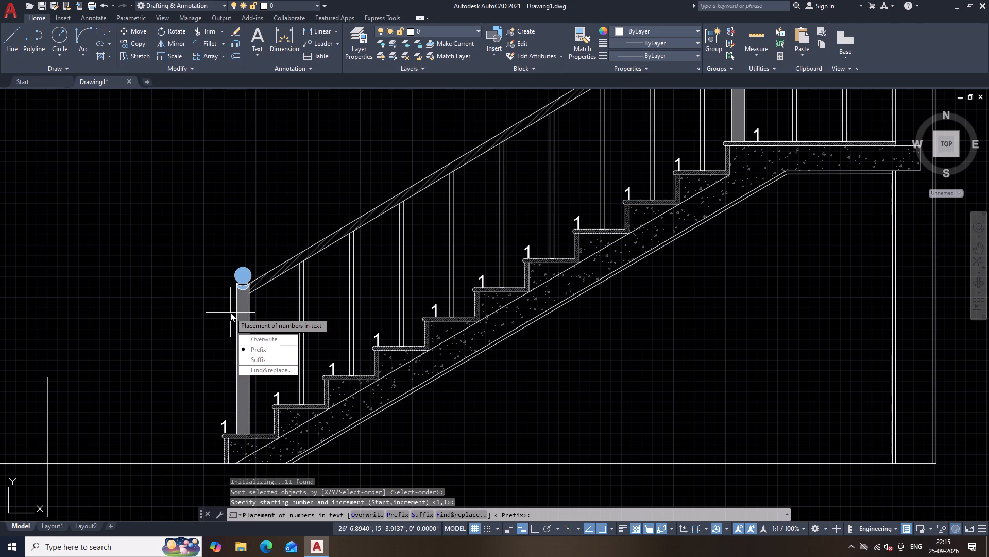
key(o)
key(space)
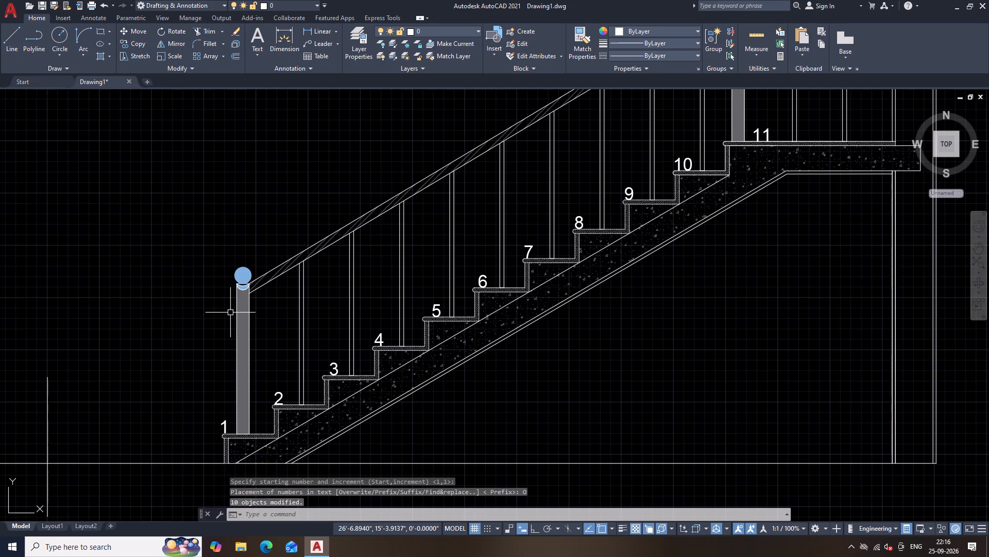
Enclose all the step numbers in constant-size circles with TCIRCLE, using an offset factor of 0.01.
click(177, 412)
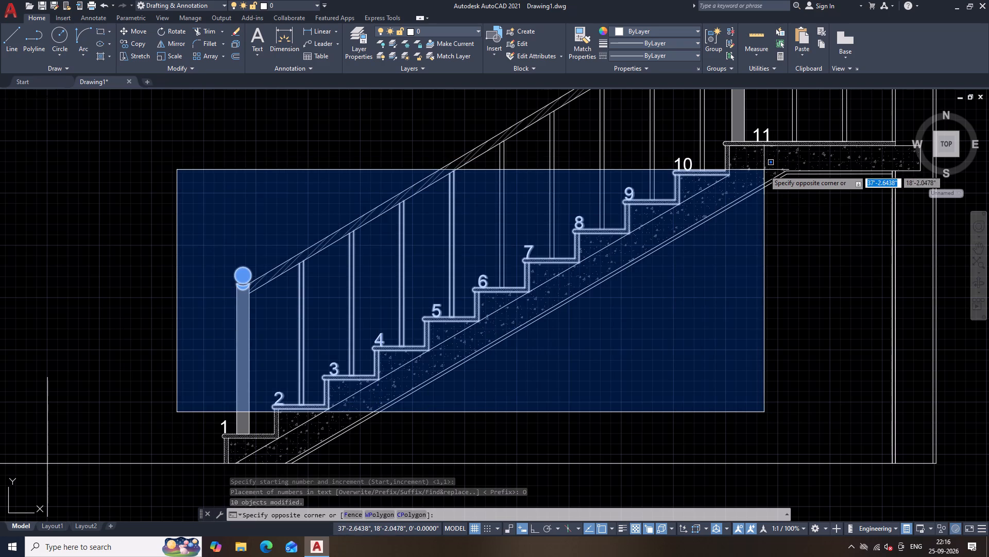
key(Escape)
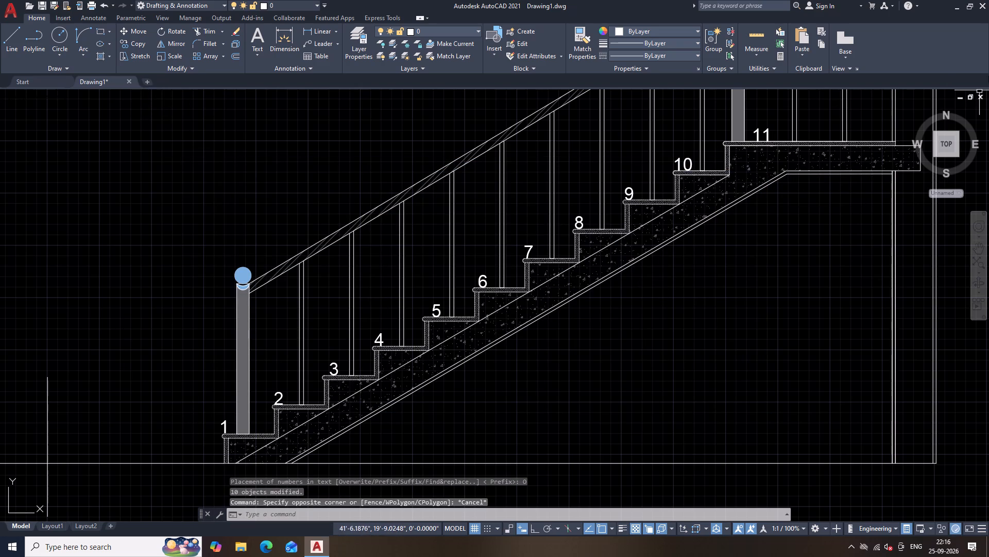
click(789, 108)
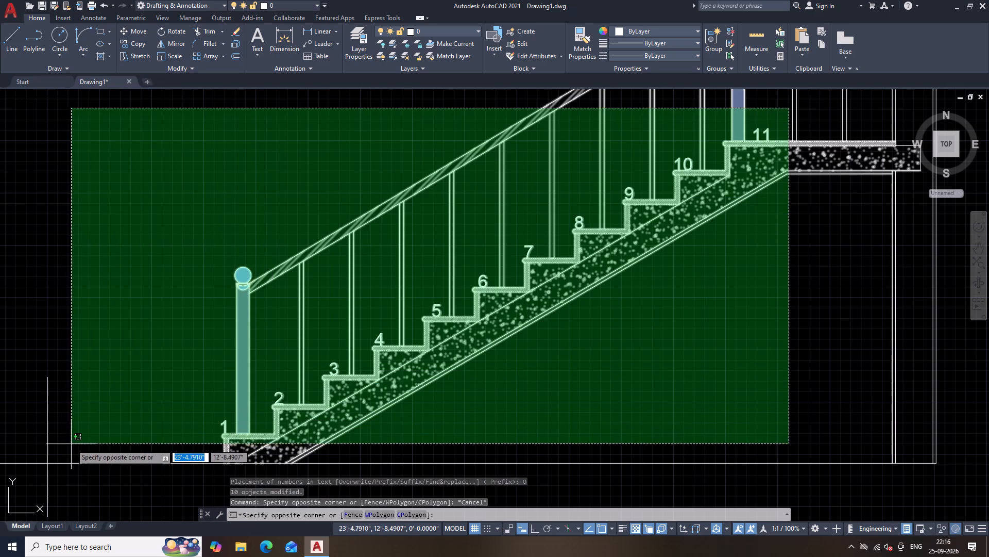
click(71, 444)
text(TCI)
key(space)
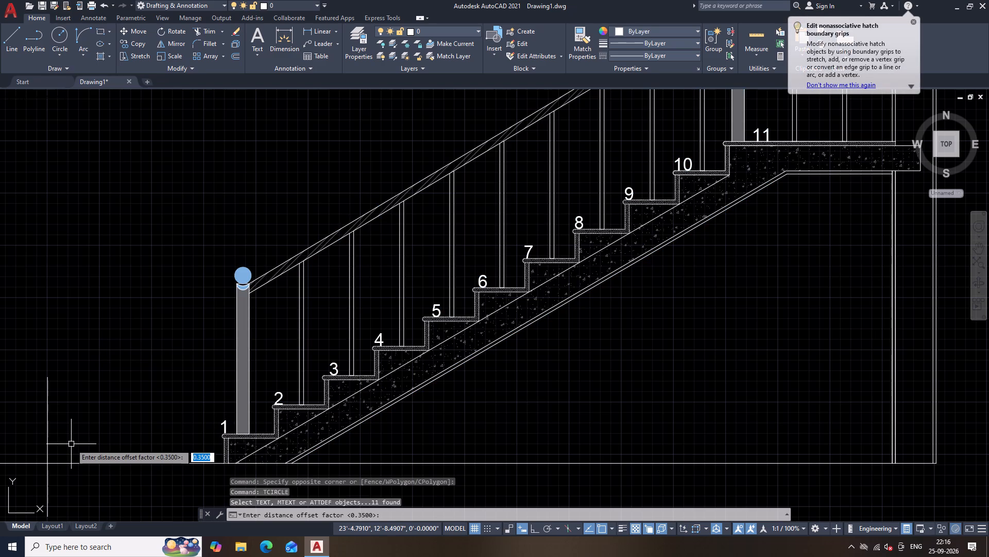
text(0.01)
key(Return)
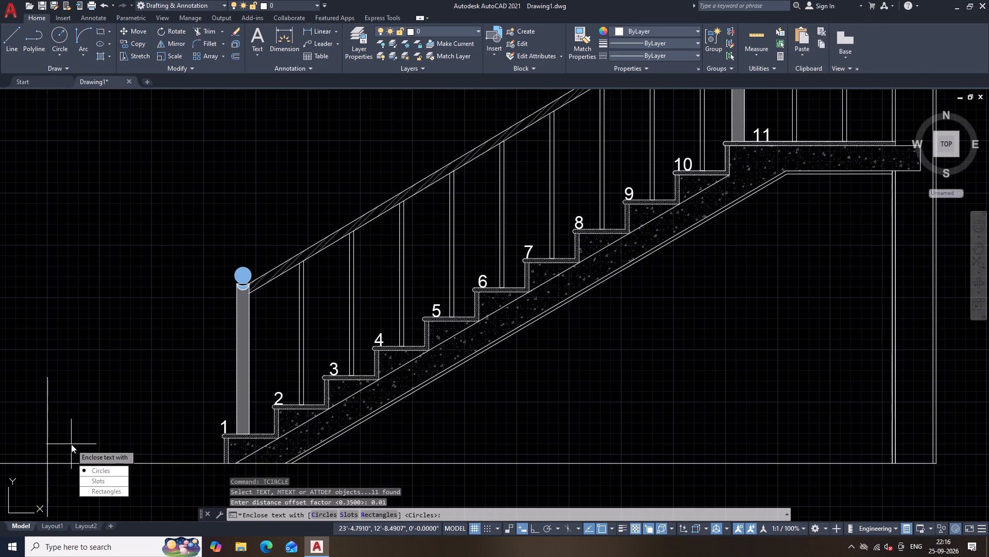
key(Return)
text(C)
key(space)
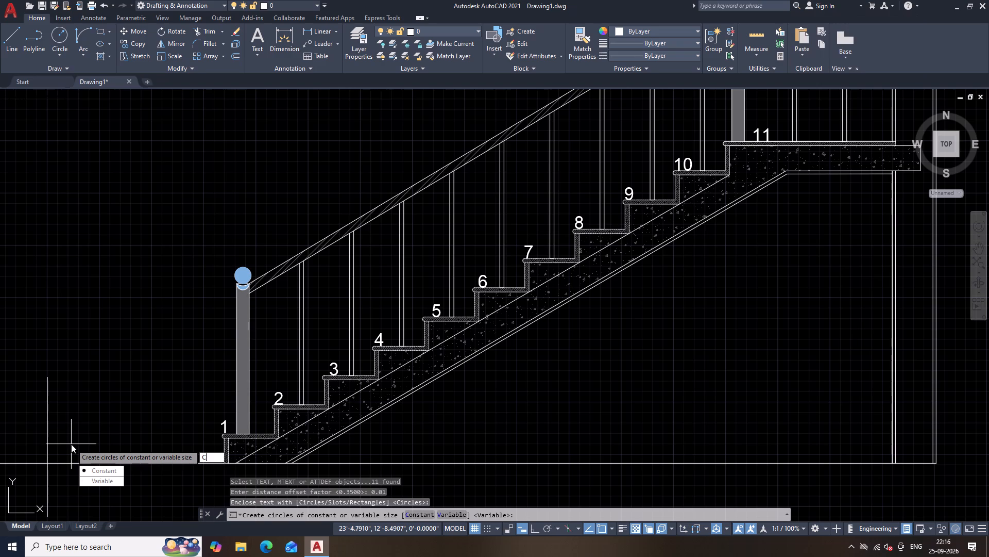
scroll(71, 444, down, 1)
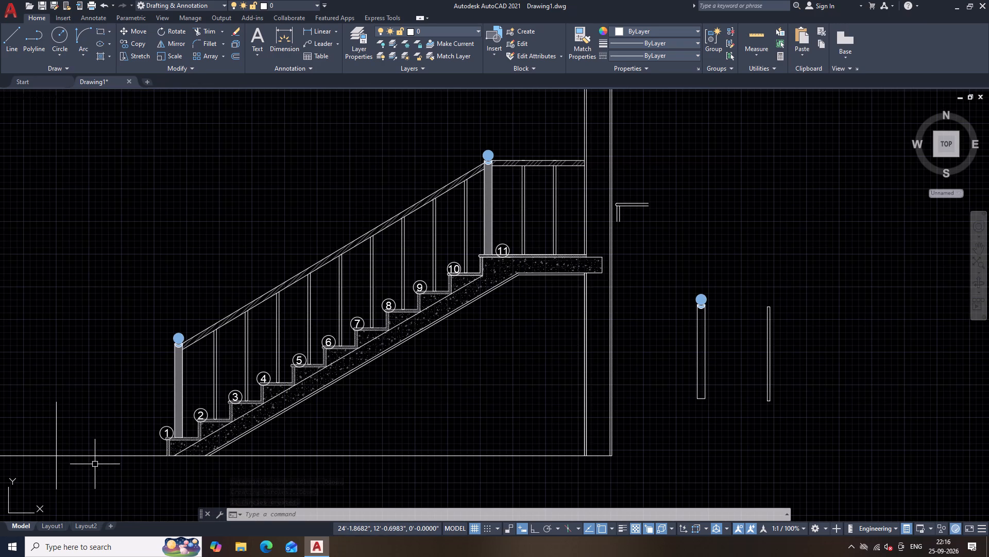
key(Escape)
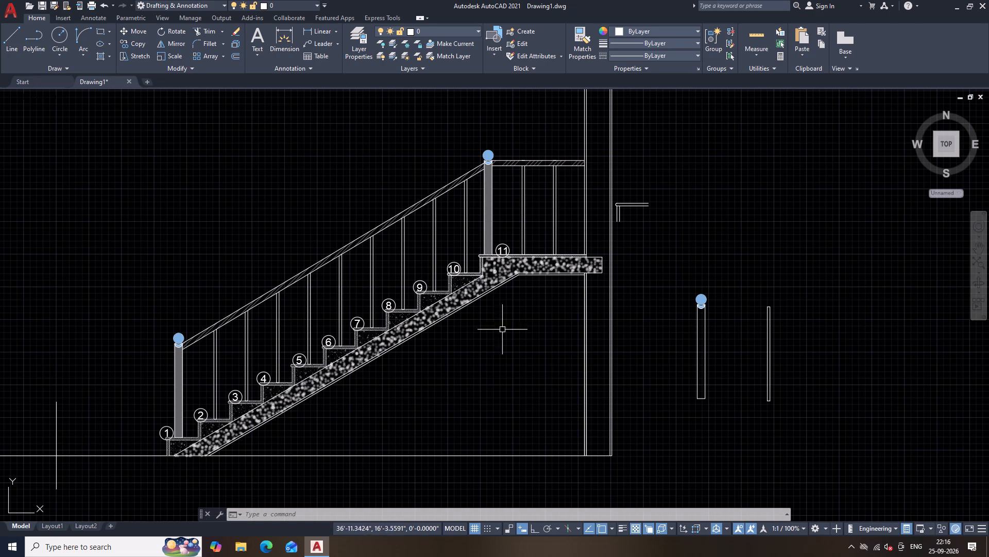
Hatch the wall beside the landing, above and below the slab, with the ANSI34 pattern at scale 8.4.
scroll(709, 288, down, 2)
text(H)
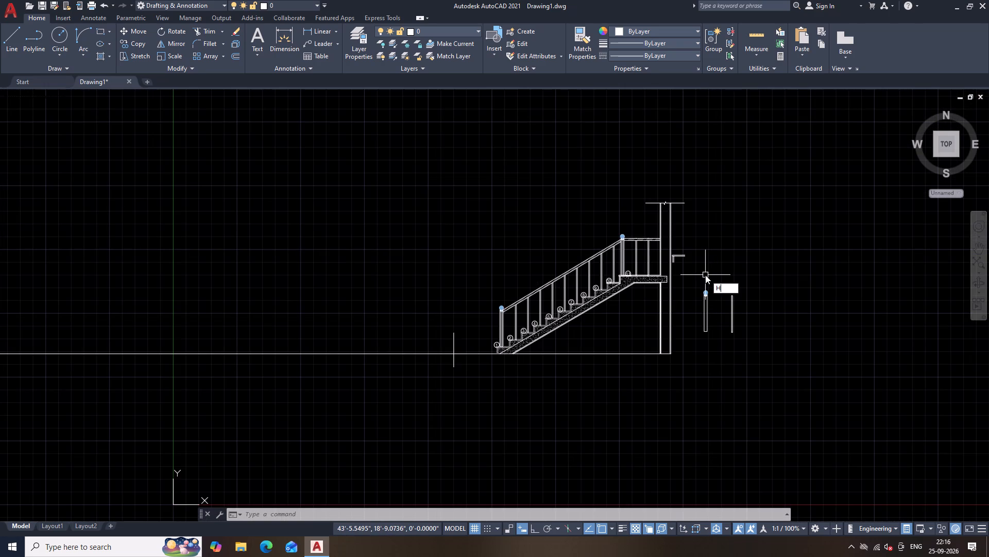
key(space)
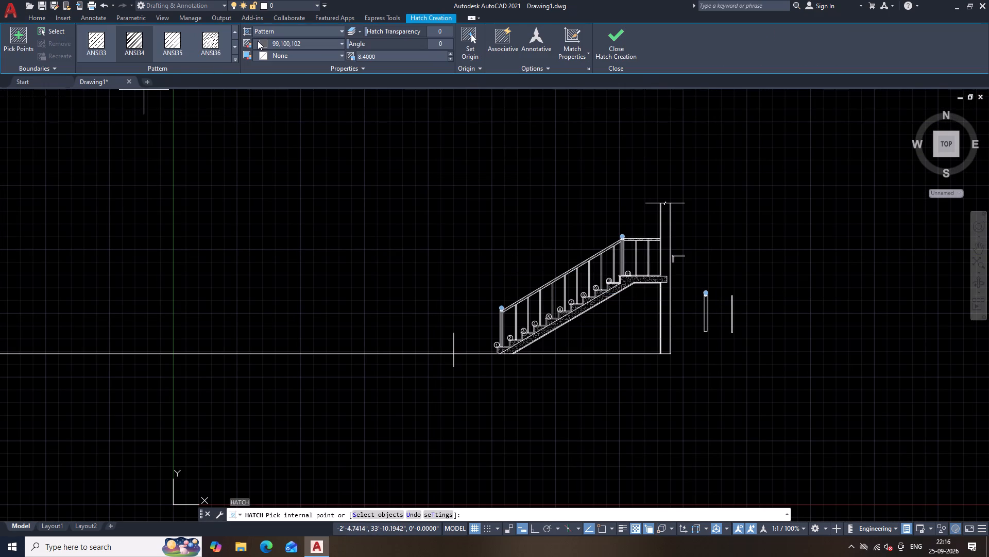
click(130, 43)
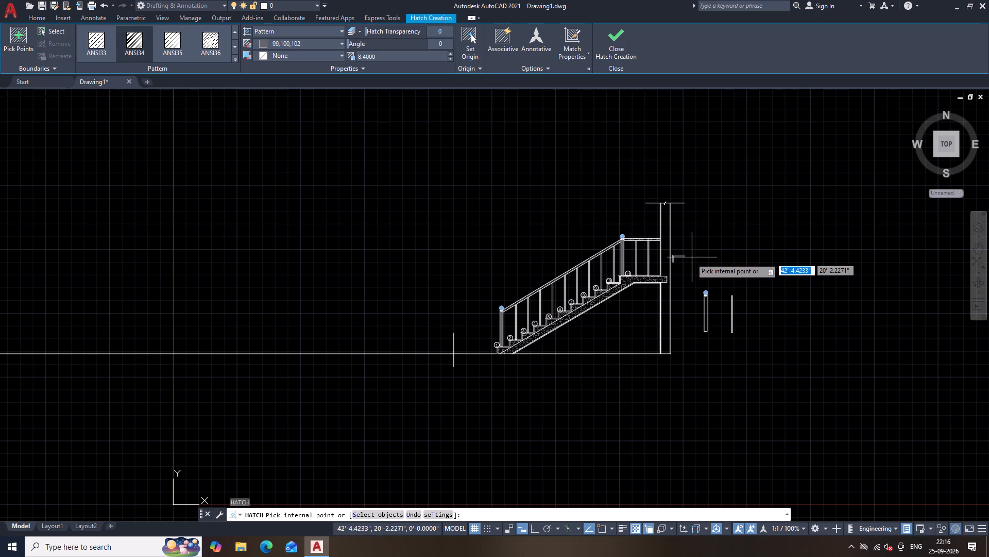
click(664, 257)
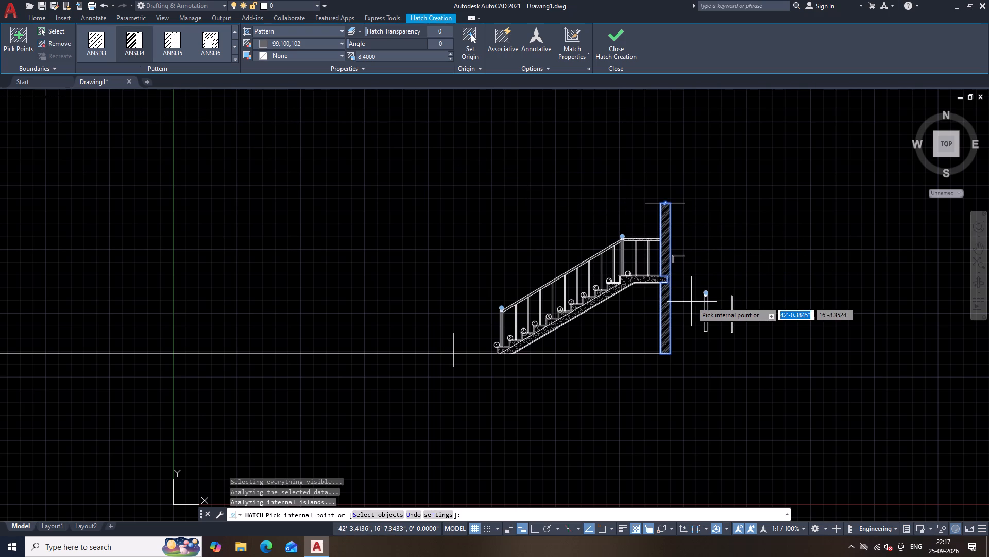
scroll(701, 293, up, 2)
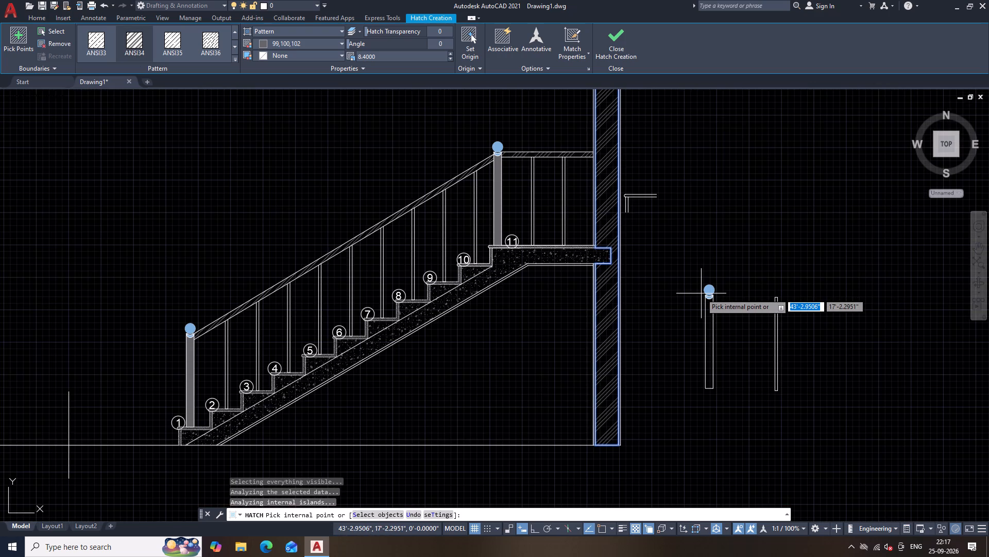
scroll(701, 293, down, 1)
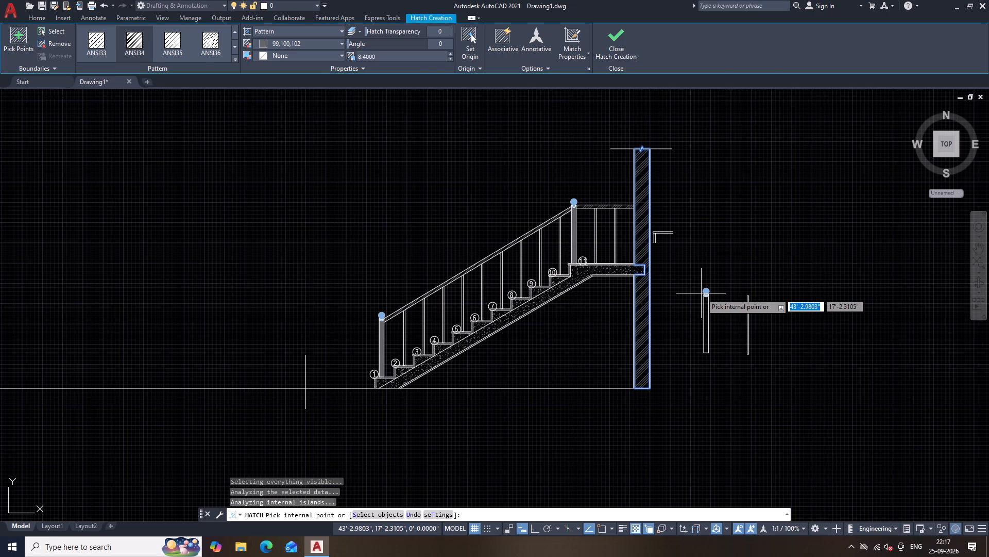
key(Escape)
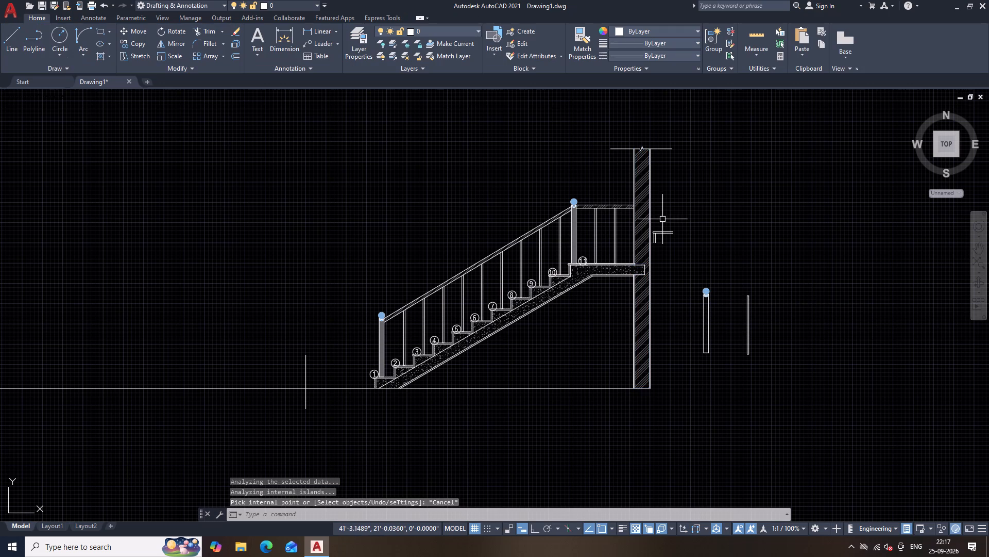
Delete the leftover construction copies beyond the wall: the tread profile, the newel post and the baluster.
click(762, 379)
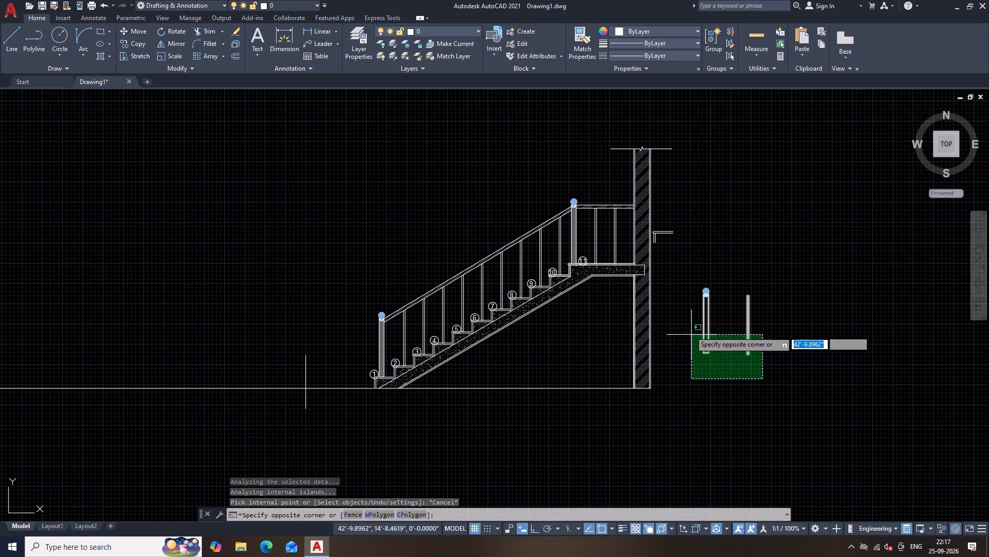
click(653, 213)
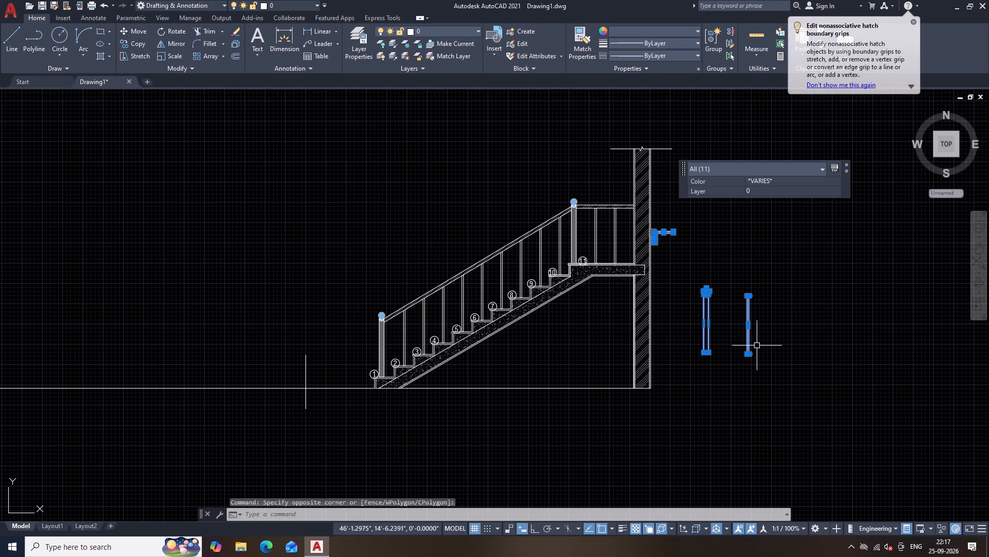
key(Delete)
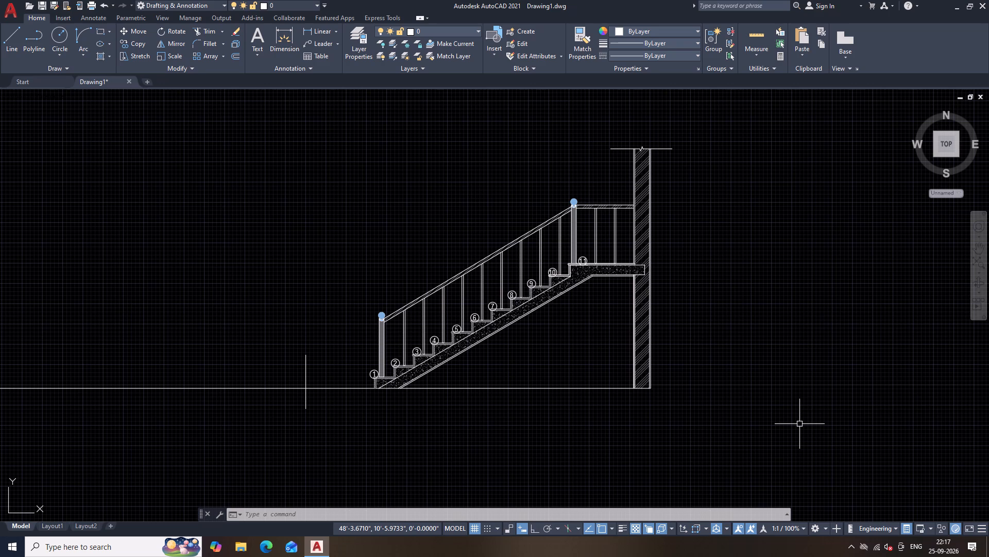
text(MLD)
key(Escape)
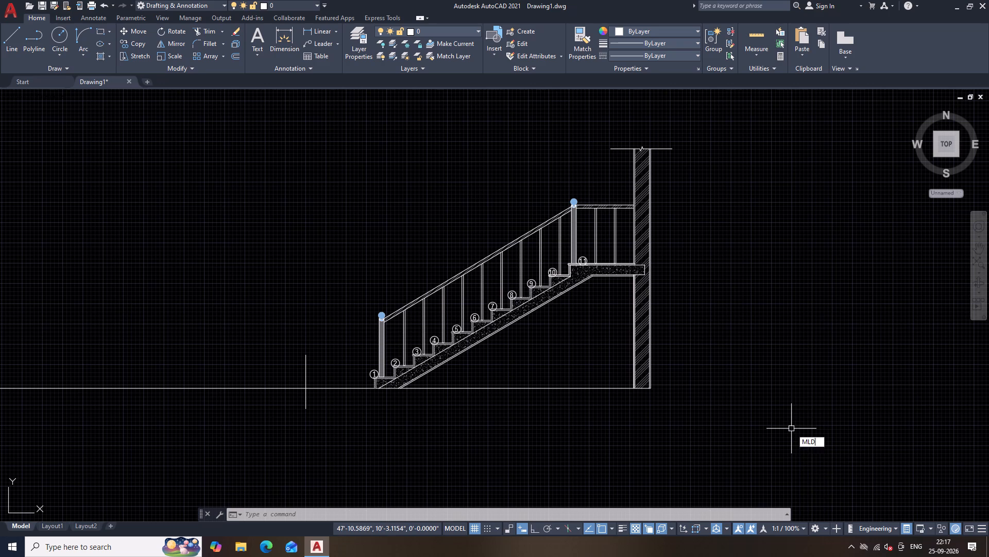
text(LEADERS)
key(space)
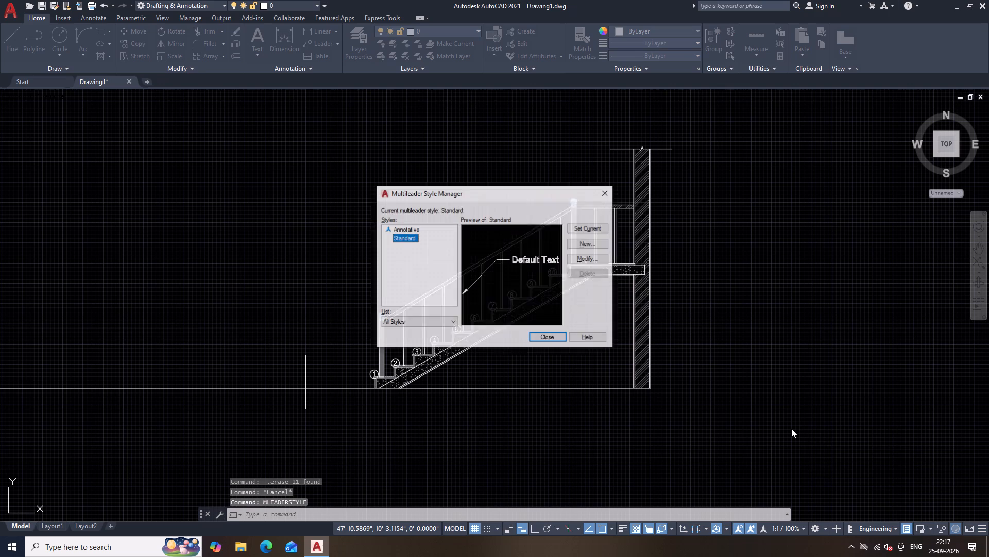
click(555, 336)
Add an elbowed leader from the landing's top surface, running horizontally past the wall with ortho on, labelled LANDING.
text(LEA)
key(d)
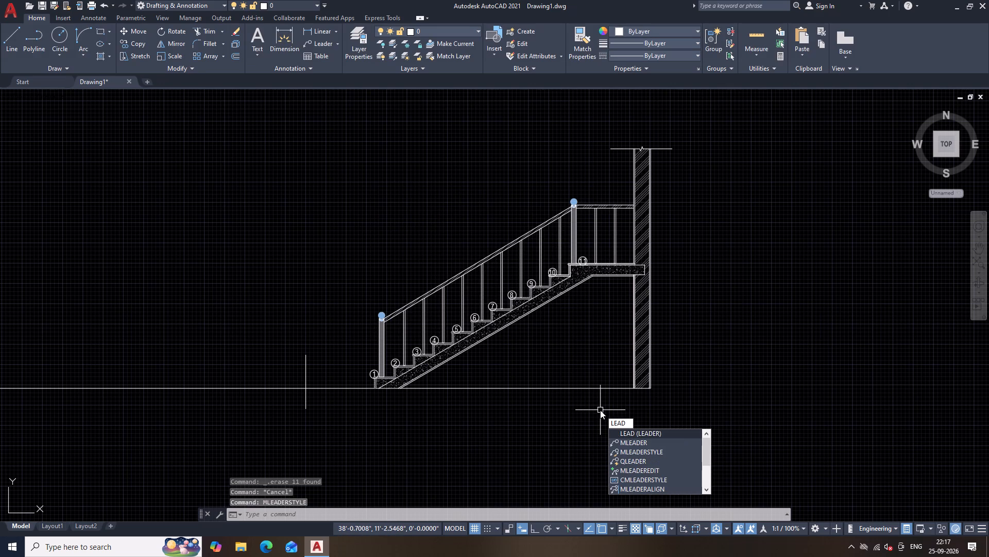
key(space)
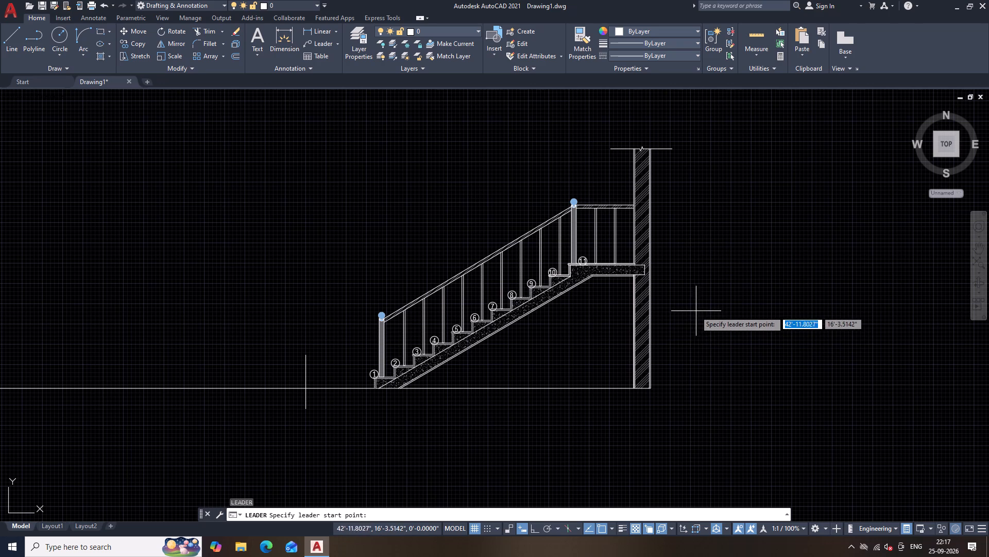
click(607, 263)
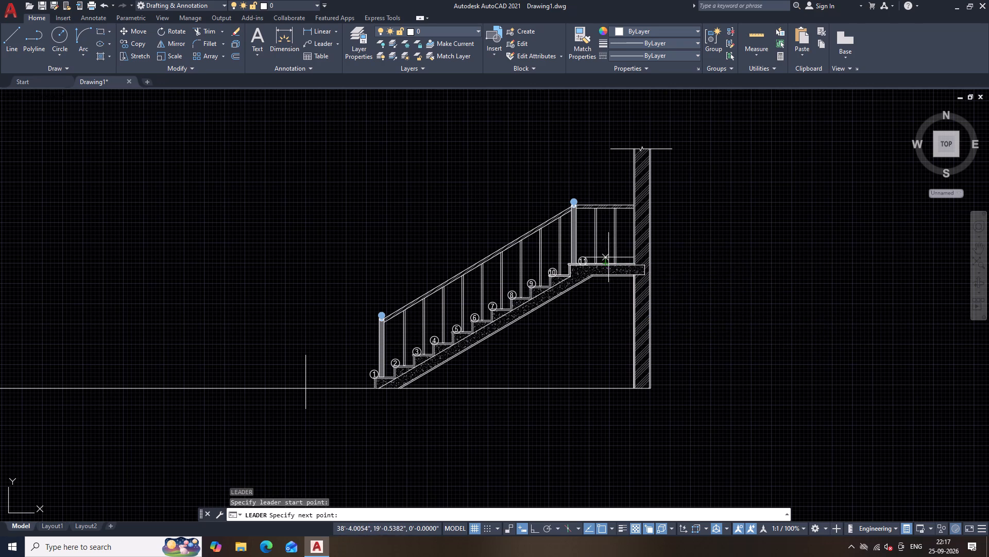
click(606, 251)
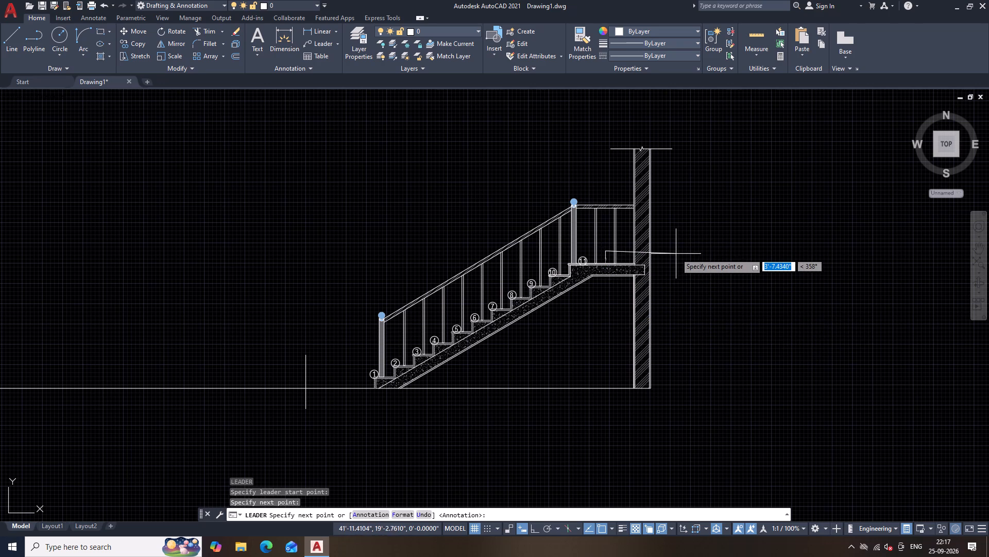
key(F8)
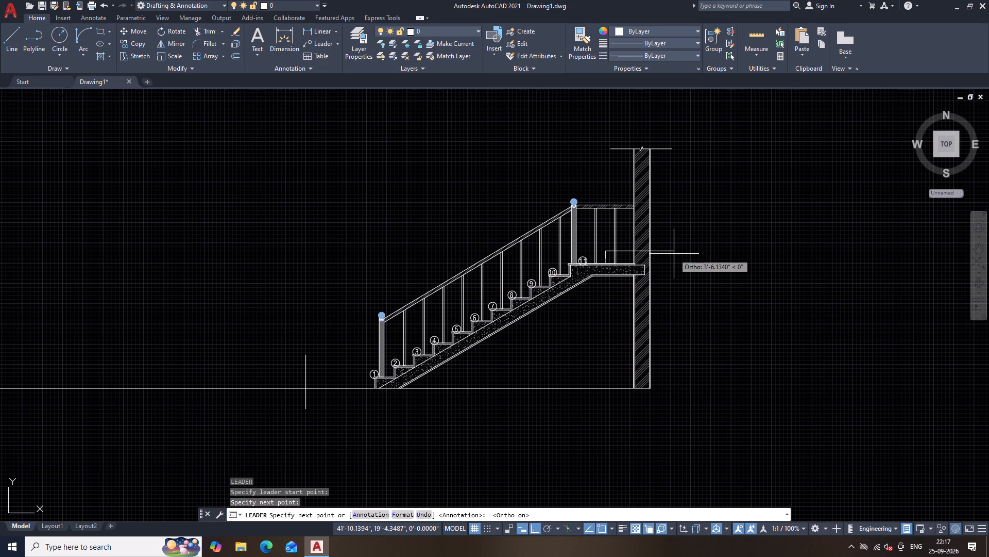
click(674, 254)
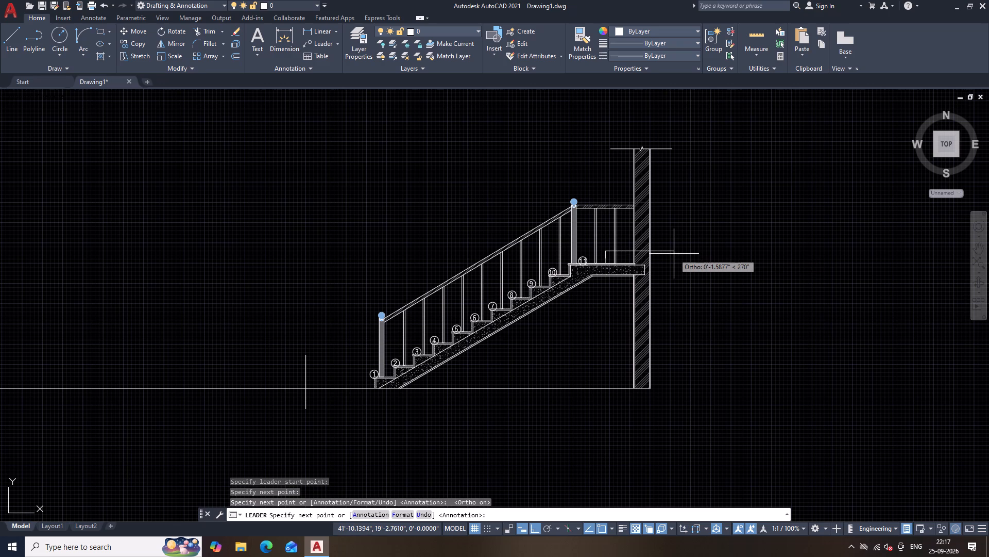
key(space)
right_click(674, 254)
key(space)
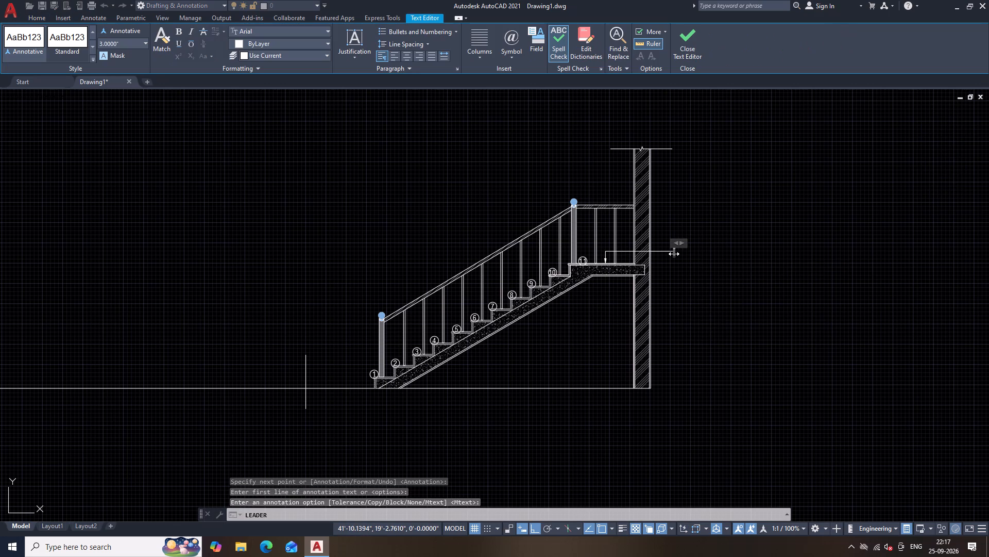
text(LA)
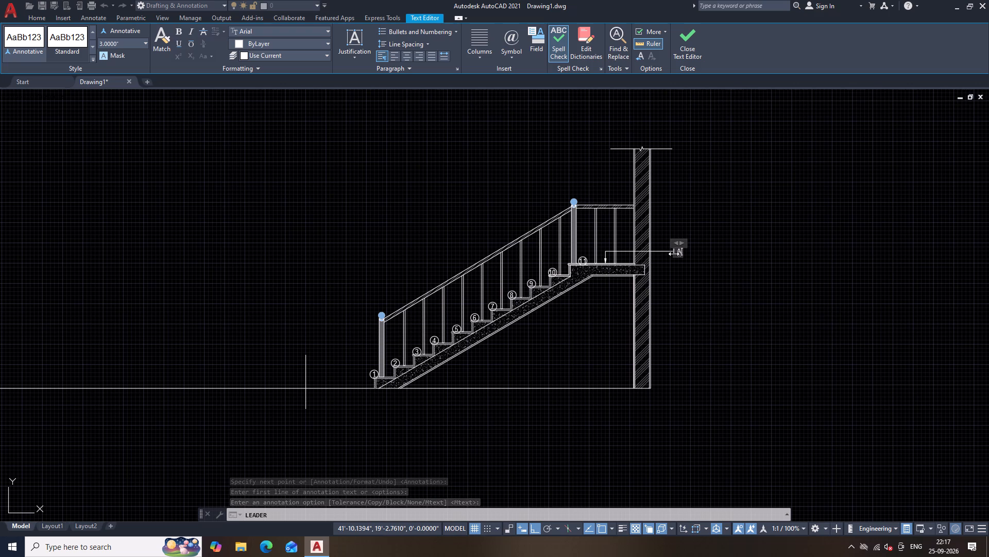
text(NDONG)
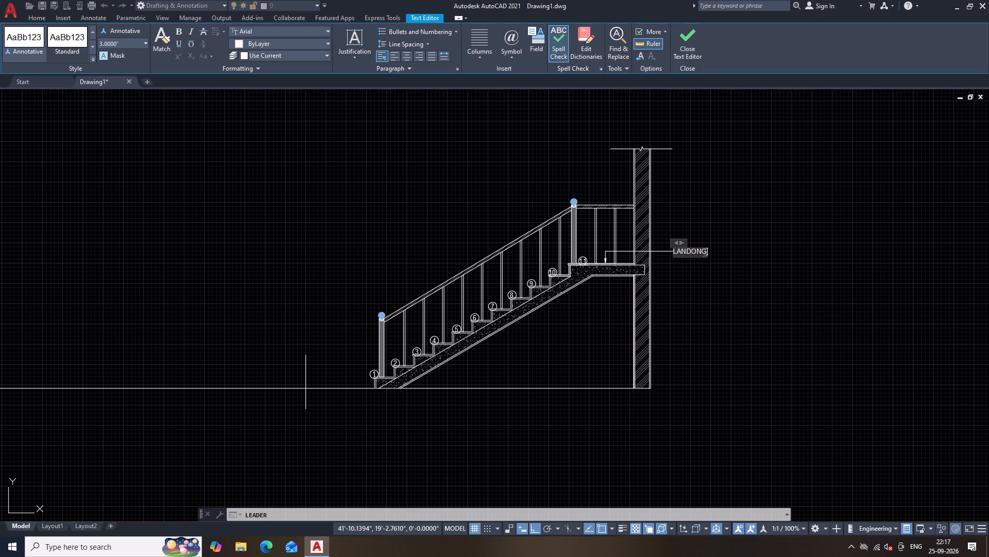
key(BackSpace)
key(BackSpace)
key(BackSpace)
text(ING)
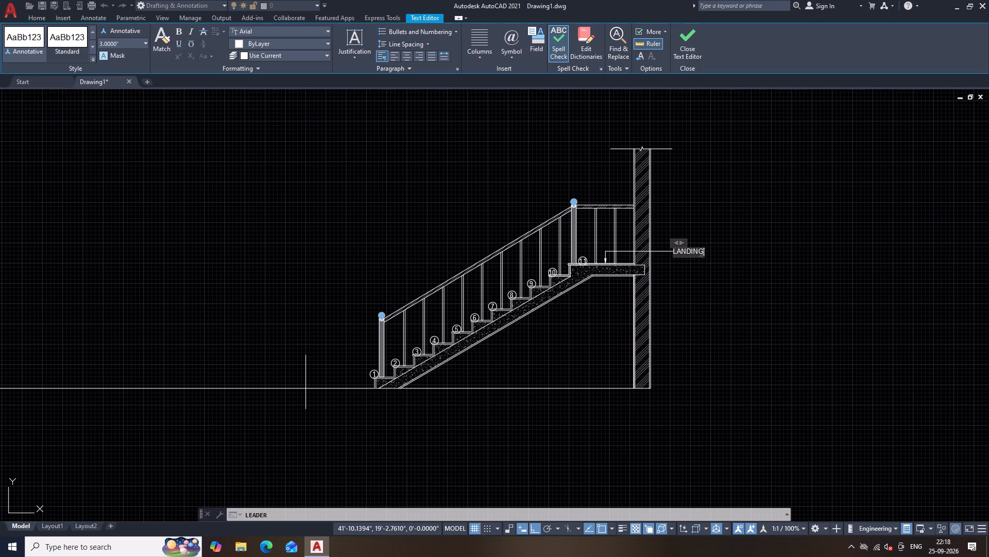
click(675, 282)
Add a horizontal leader pointing into the hatched wall above the railing, labelled BRICK WALL - 9".
key(space)
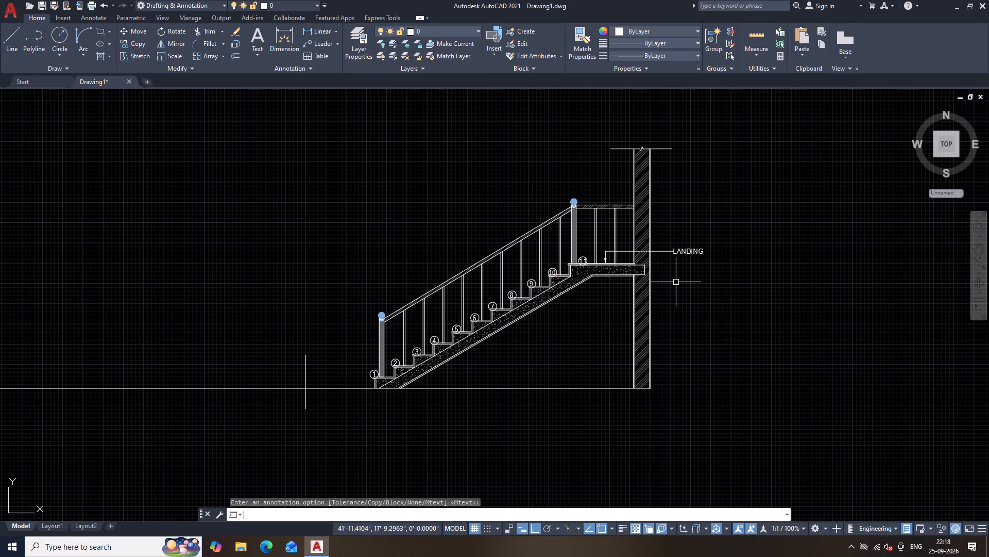
click(642, 169)
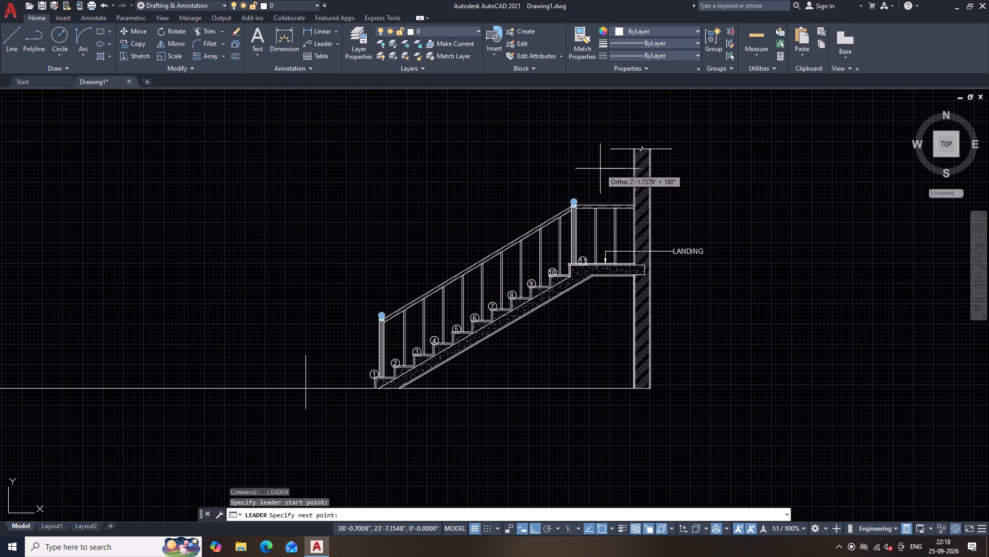
click(600, 169)
key(space)
right_click(600, 169)
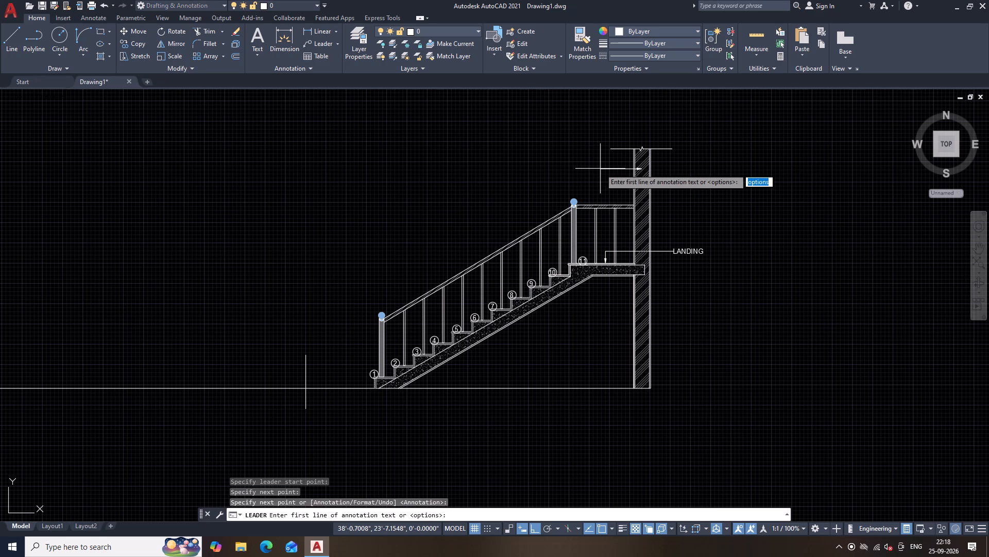
key(space)
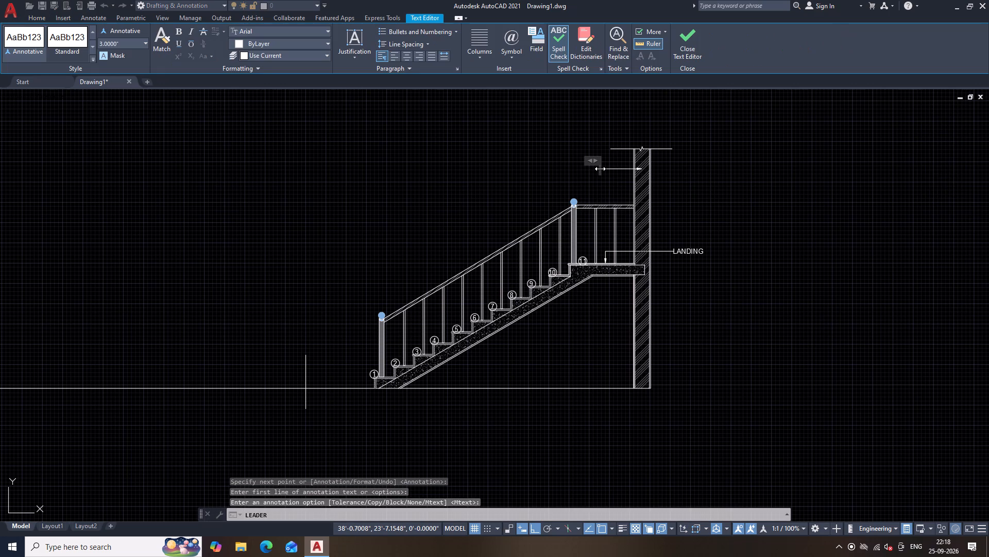
text(BRICK WA)
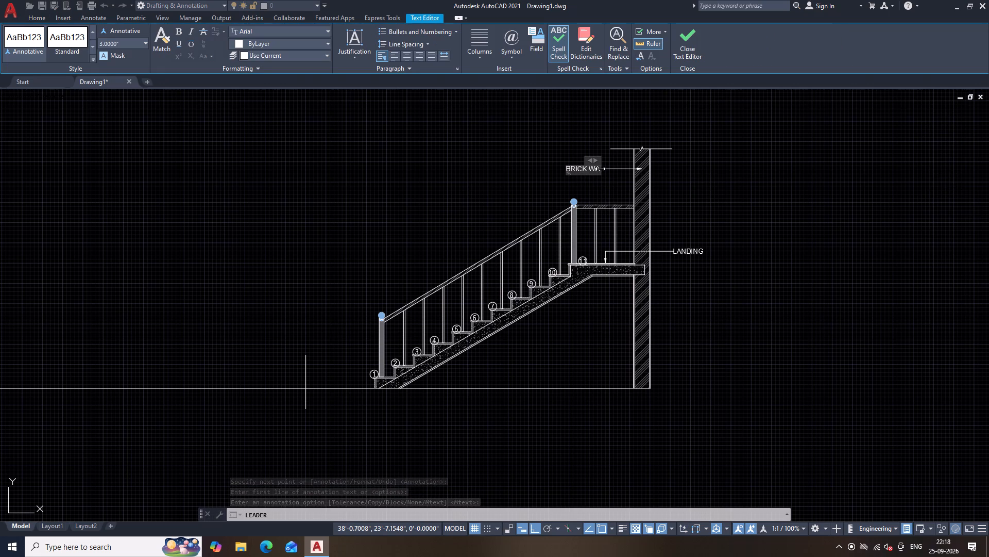
text(LL)
key(space)
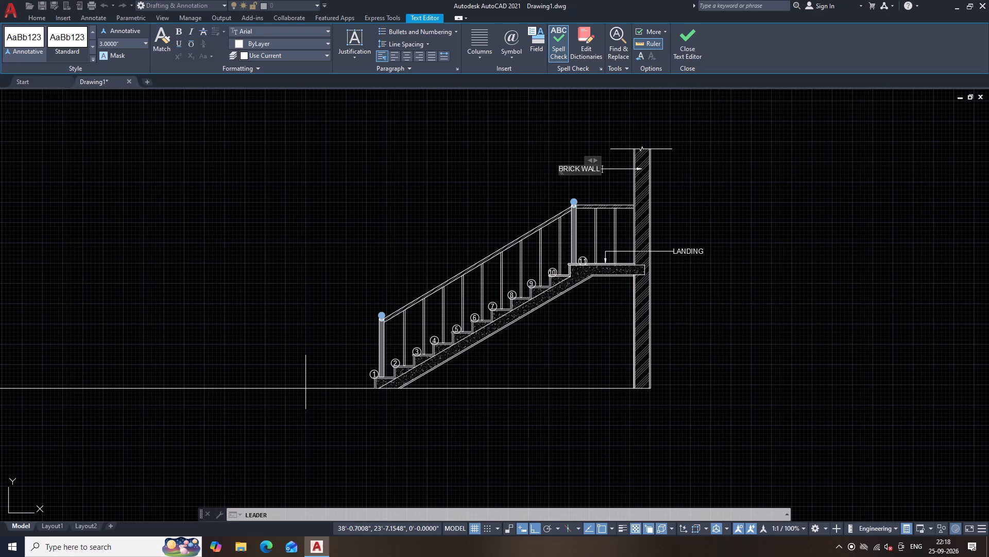
key(9)
key(BackSpace)
text(-)
key(space)
key(9)
key(shift+quotedbl)
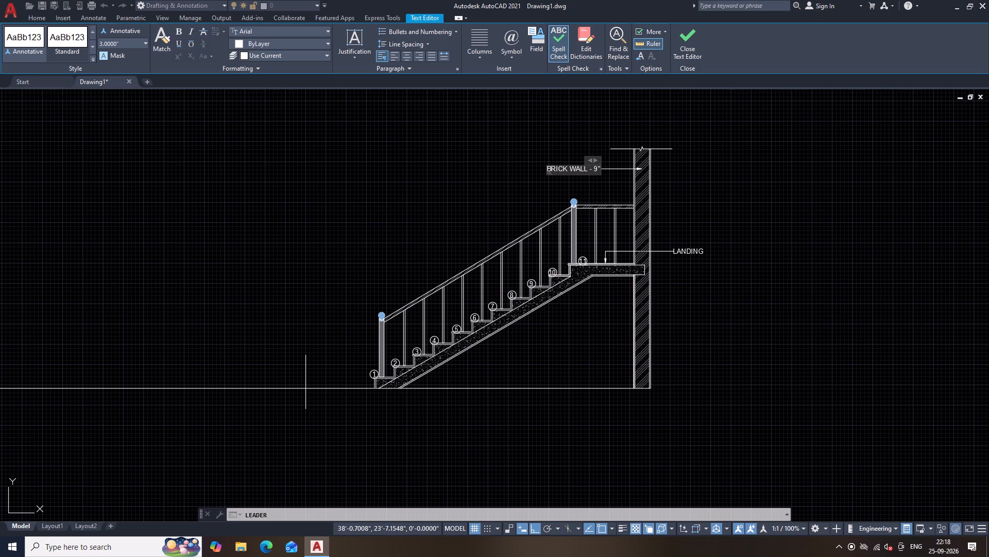
click(547, 180)
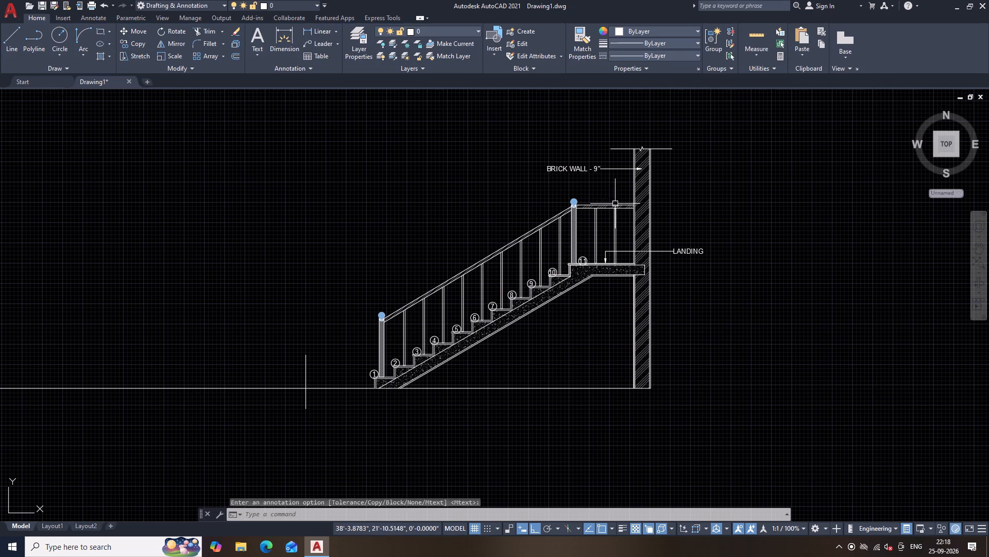
Add a horizontal leader to the wall's stair-side face, below the brick wall note, labelled CEMENT PLASTER - .75".
key(space)
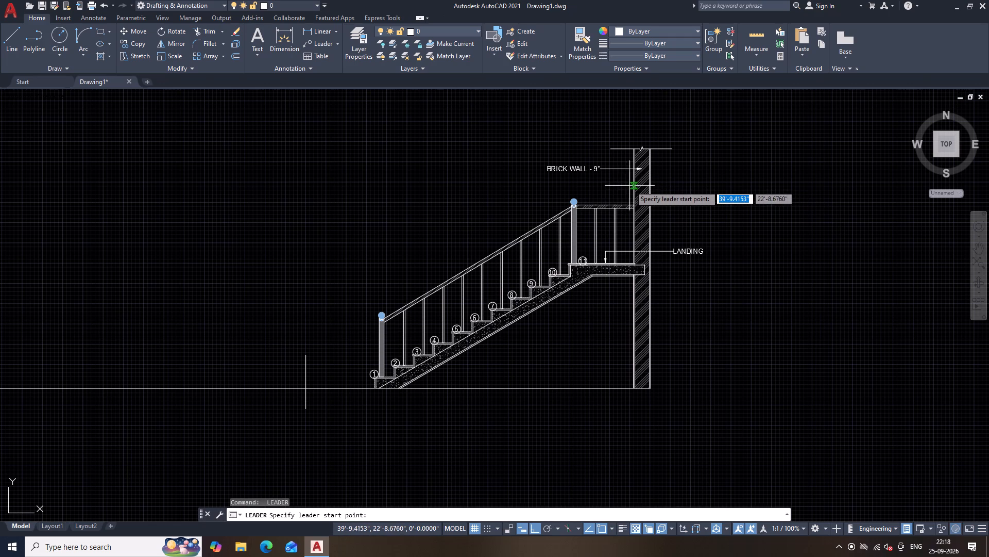
click(635, 184)
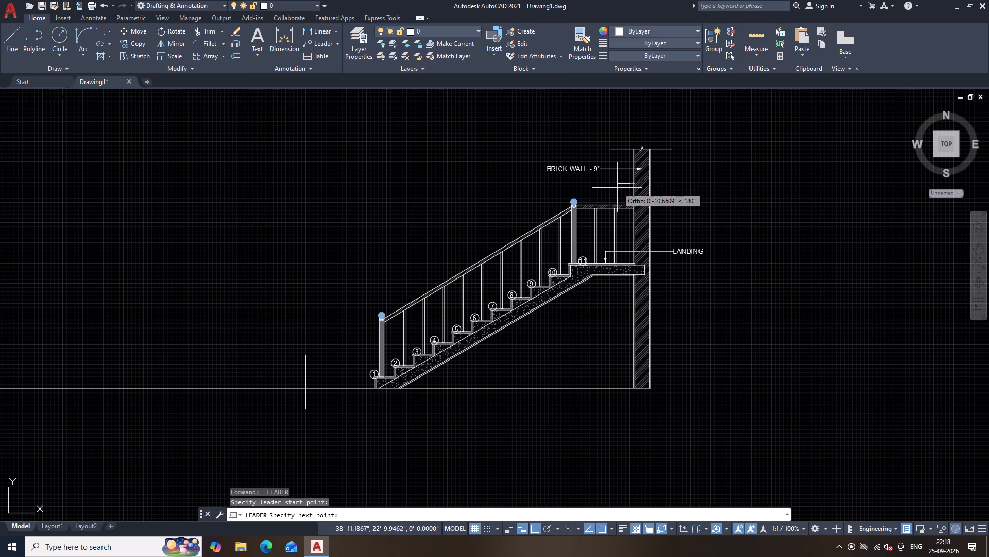
click(600, 187)
key(space)
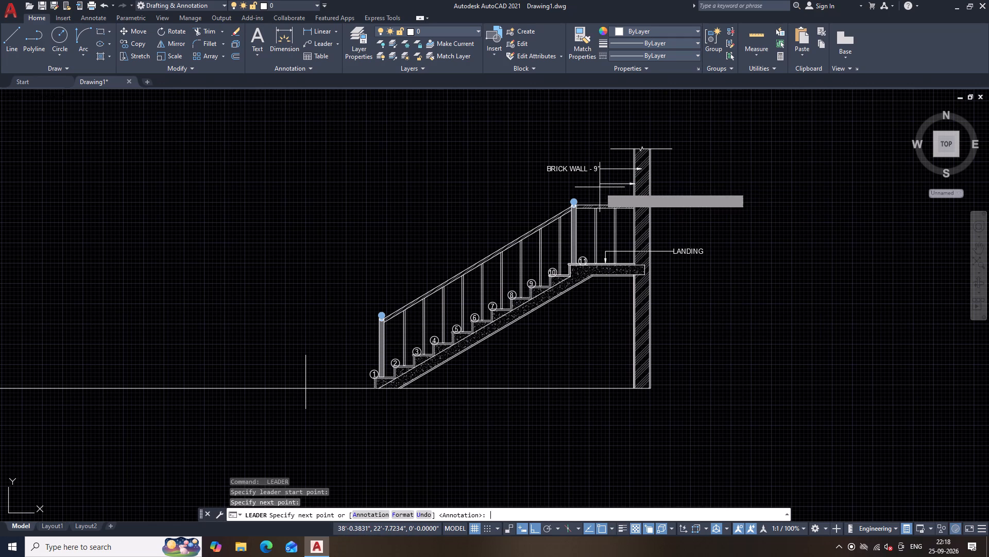
right_click(600, 187)
key(space)
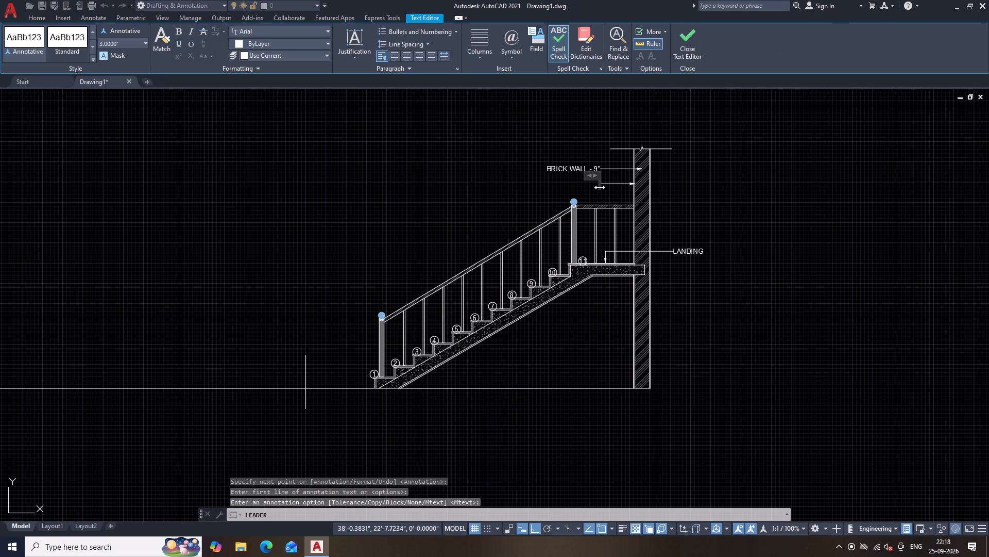
text(CEMENT PLASTER)
key(space)
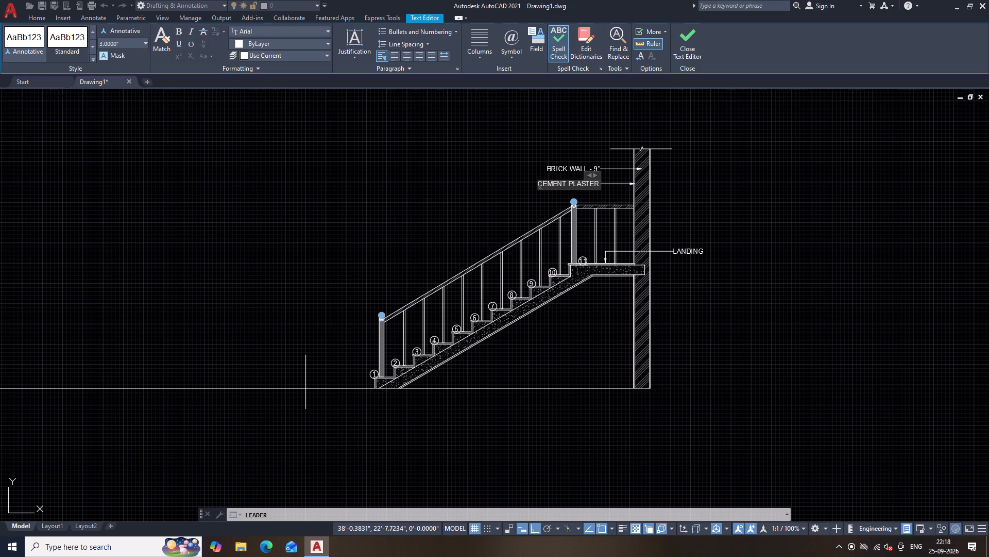
key(minus)
key(space)
text(.75)
key(shift+quotedbl)
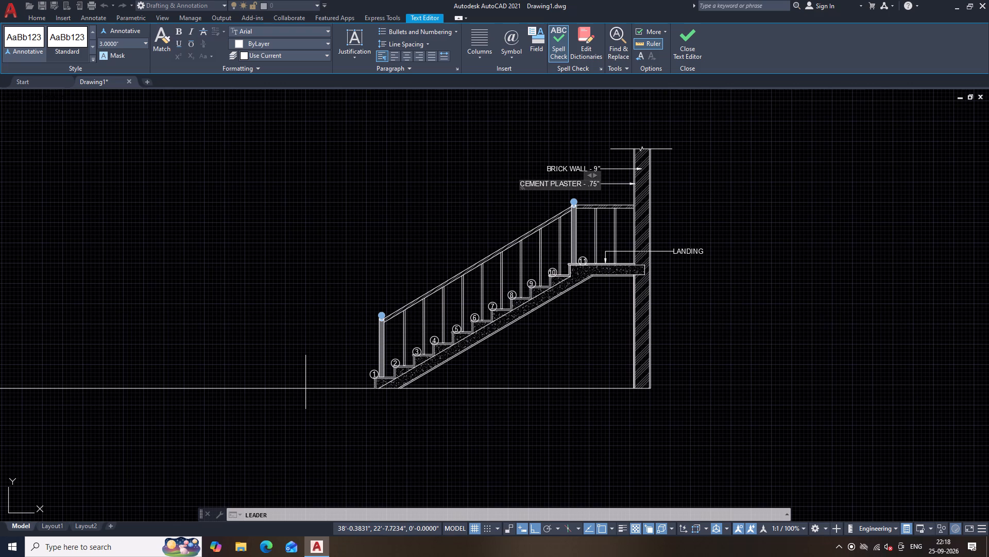
click(438, 216)
Add a horizontal leader to the sloping top rail near mid-flight, labelled HAND RAIL - 3'.
key(space)
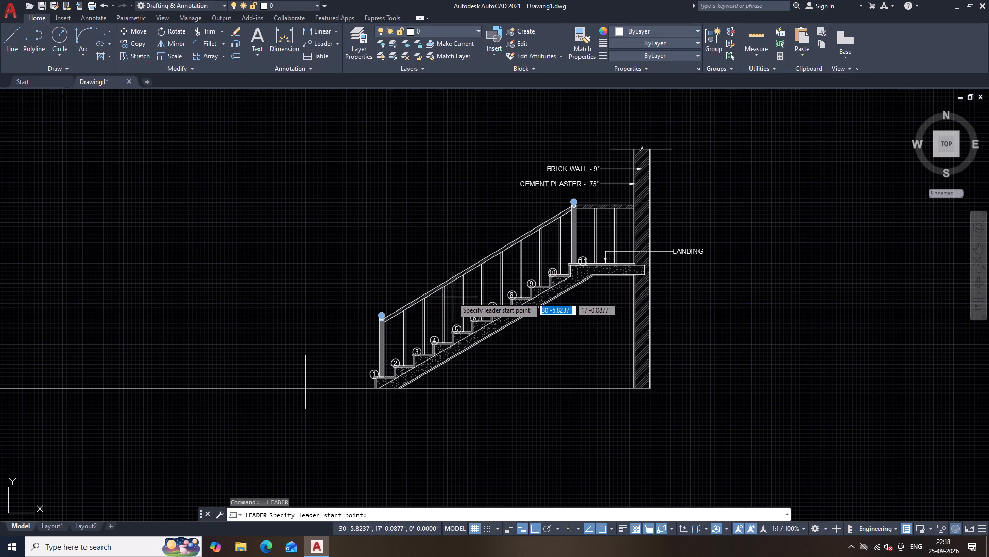
click(477, 261)
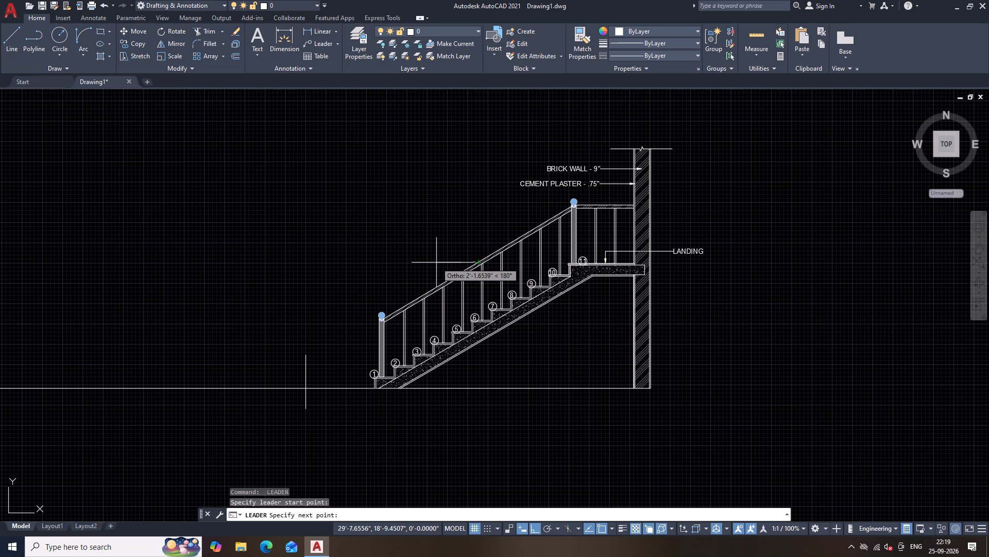
click(436, 263)
key(space)
right_click(436, 263)
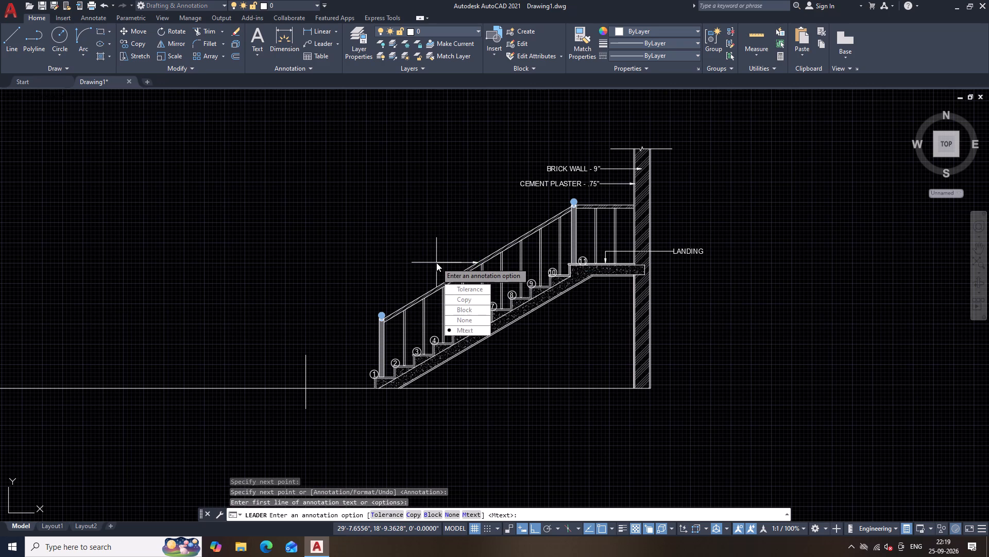
key(space)
text(HAND RAIL)
key(space)
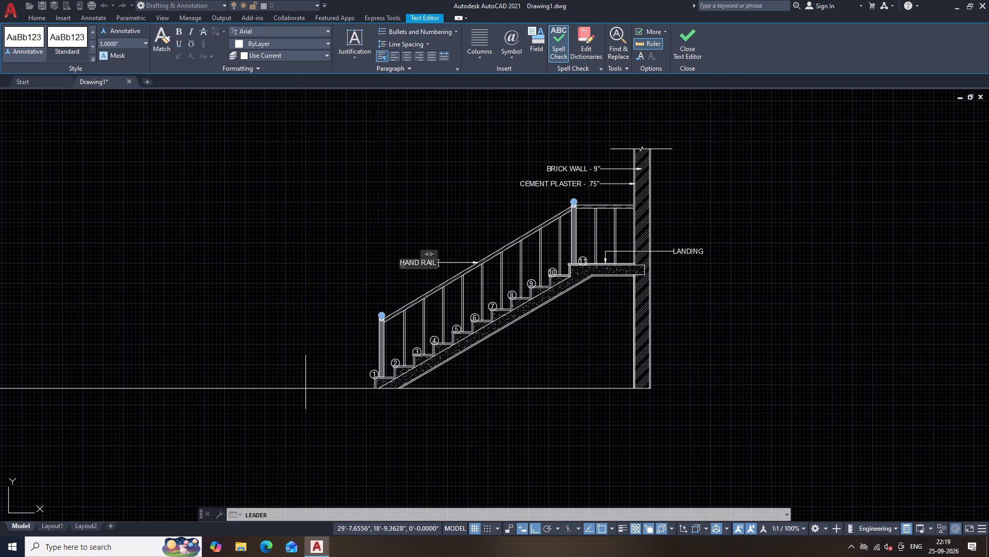
text(-)
key(space)
text(3')
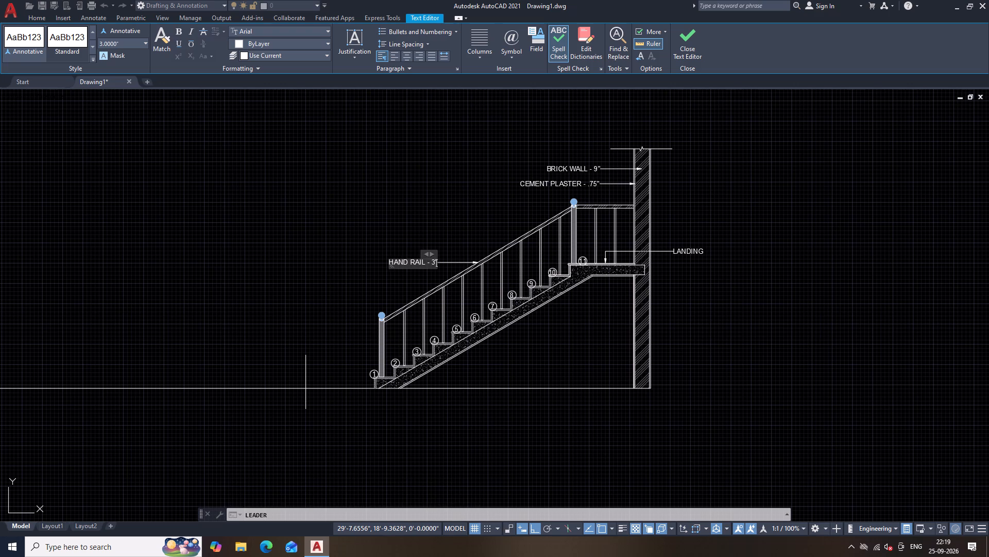
click(416, 280)
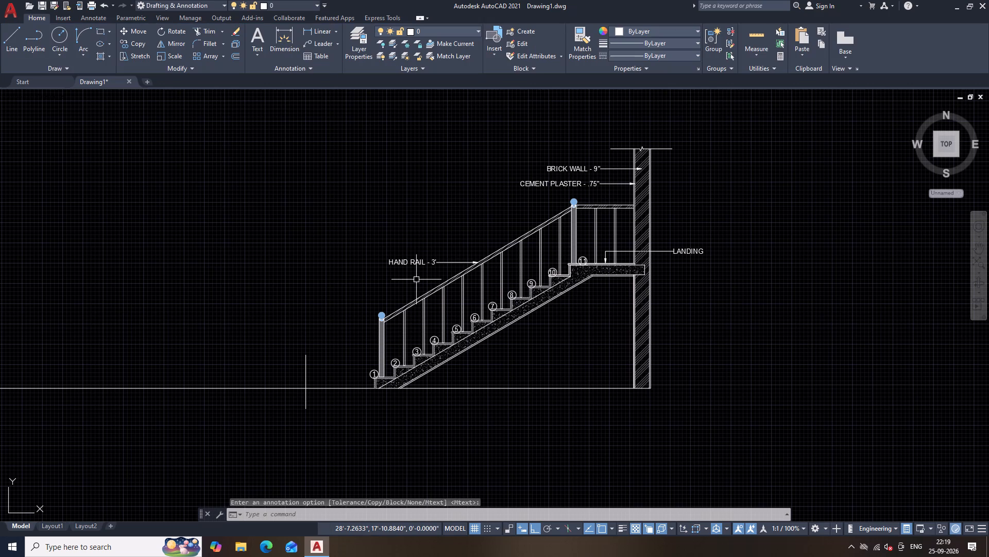
Start another leader to annotate the staircase section.
key(space)
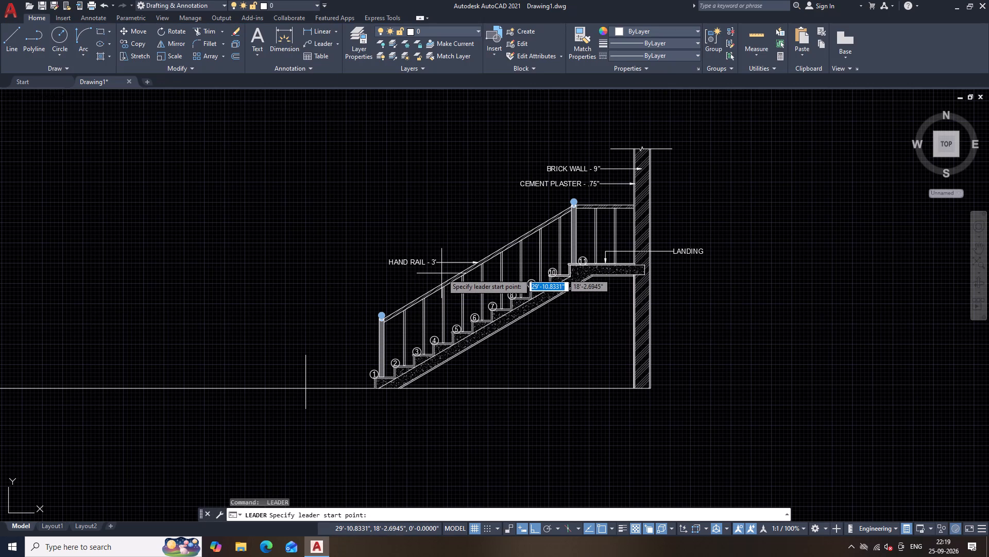
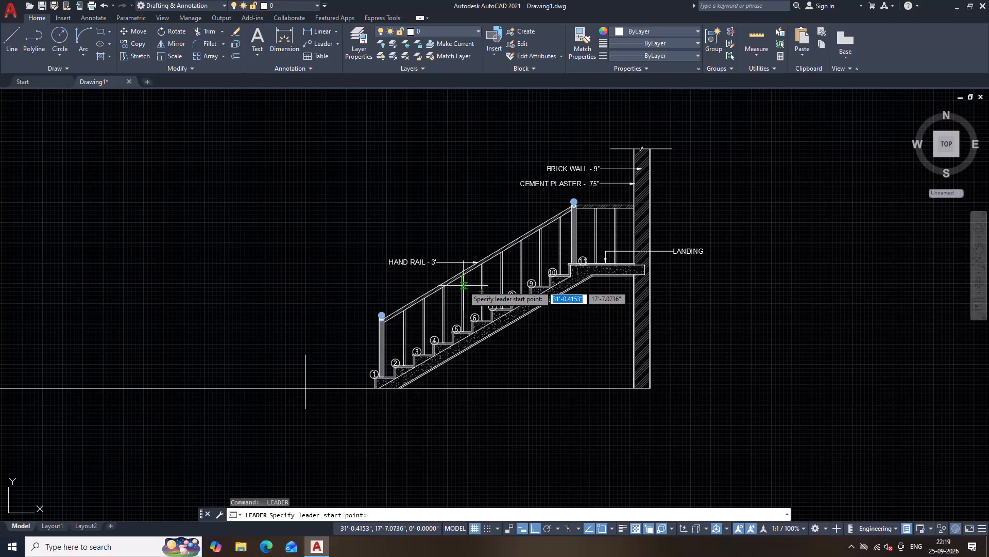
Add a leader from a baluster's top in the lower half of the flight, labelled BALLUSTER - 3' HIGH.
click(463, 286)
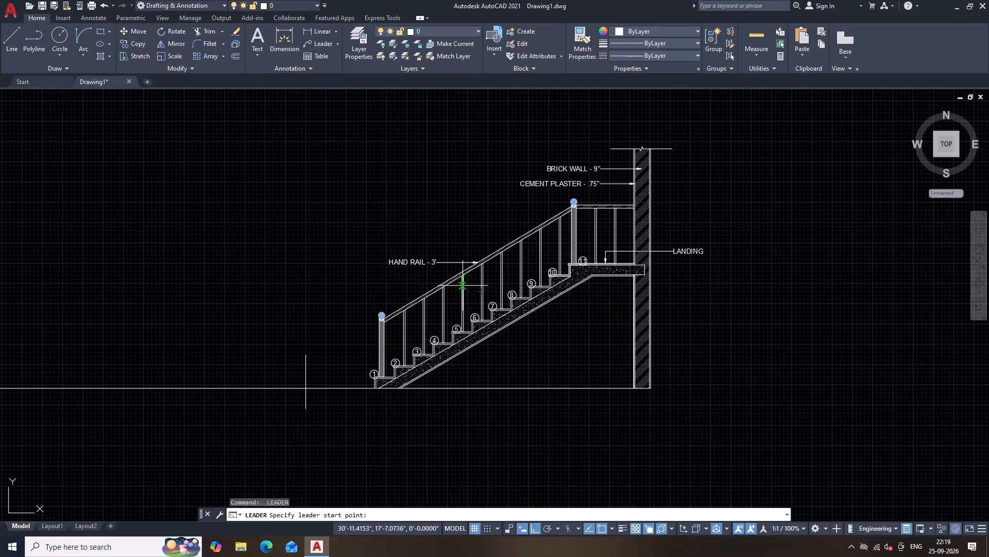
click(432, 283)
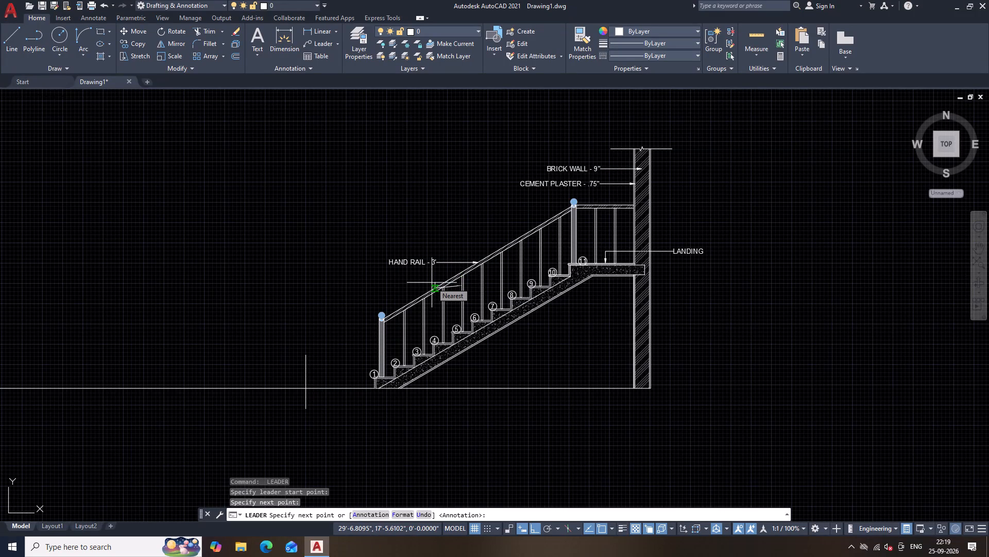
key(space)
right_click(432, 283)
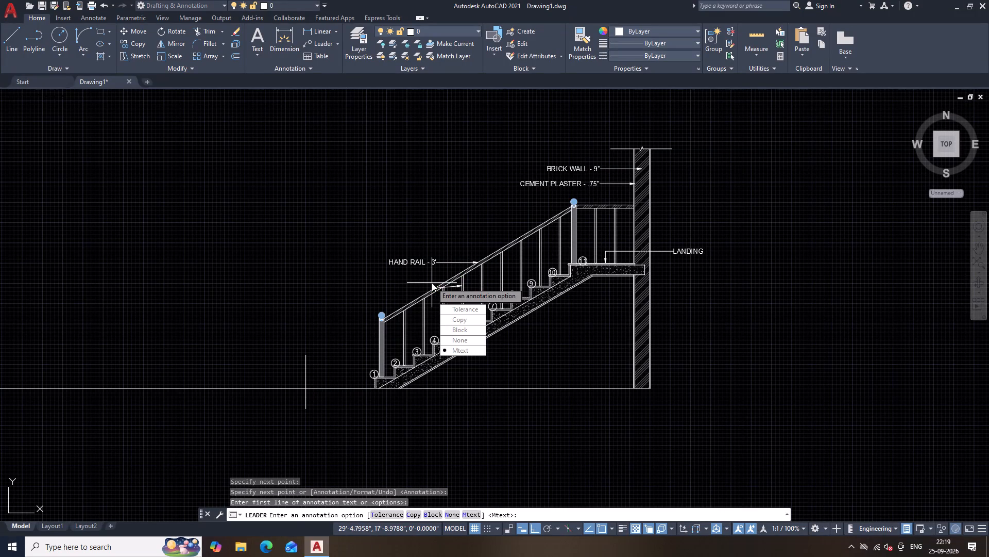
key(space)
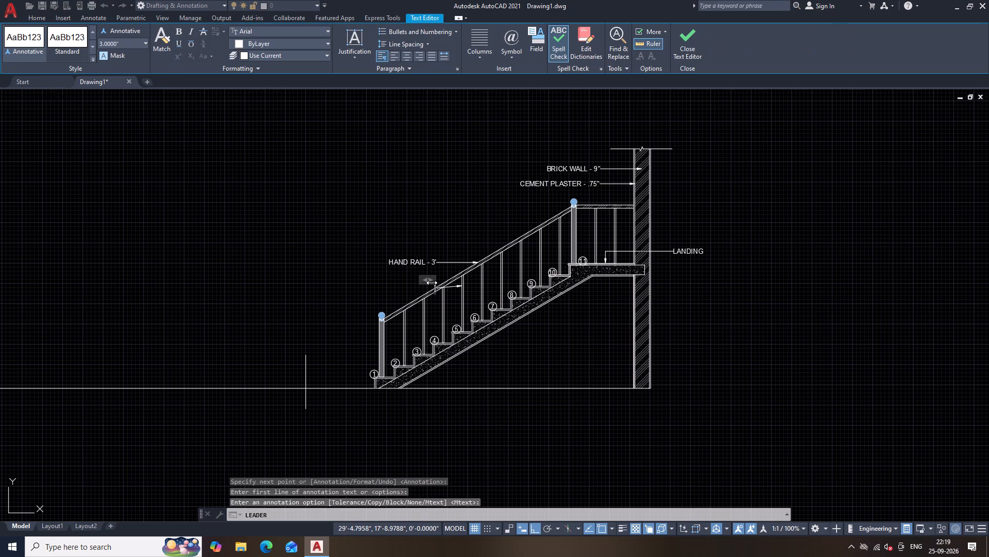
text(BALLUSTER -)
key(space)
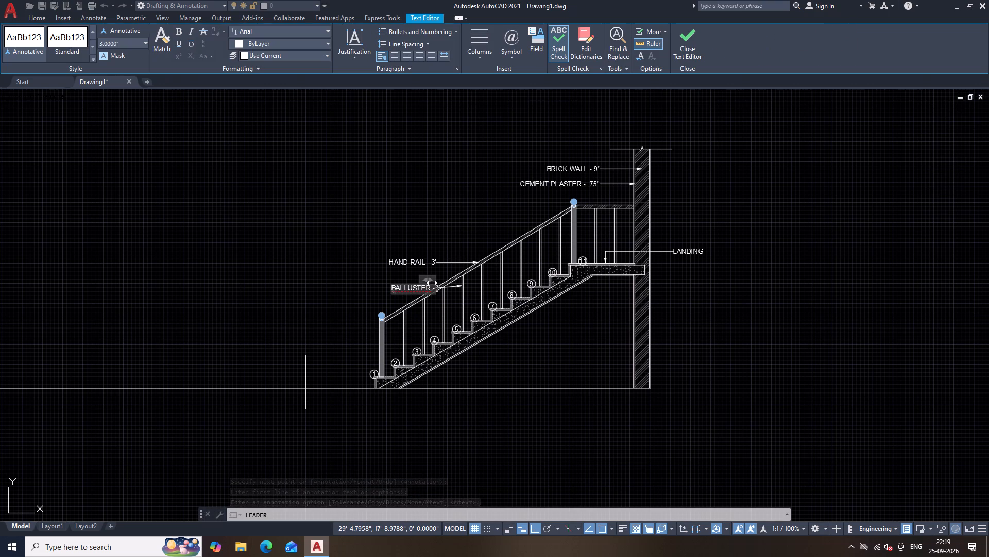
key(3)
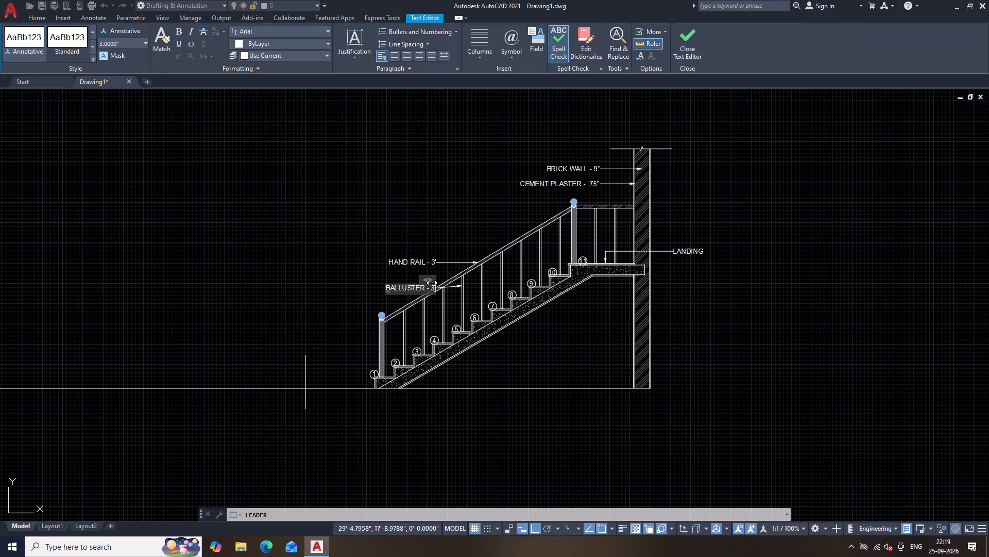
text(' HIGH)
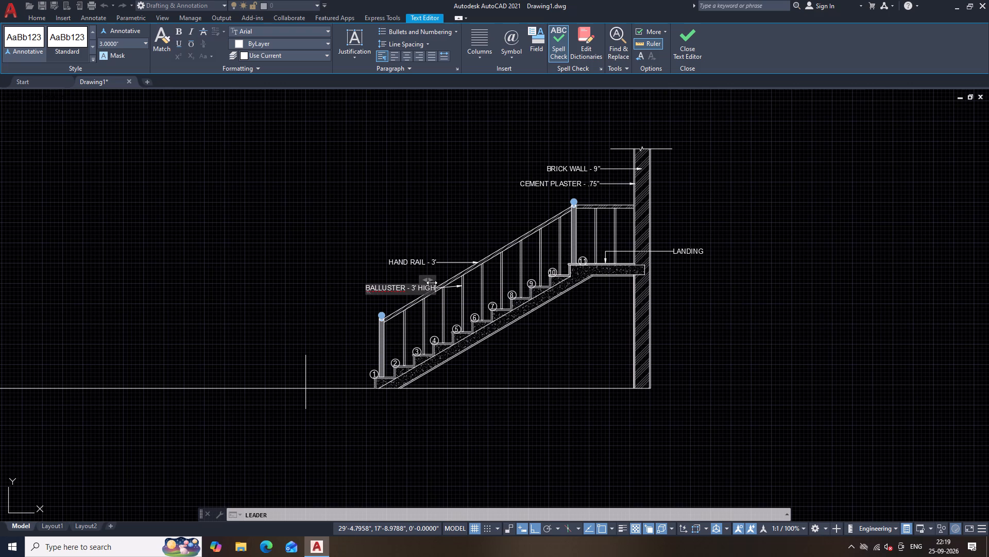
click(296, 321)
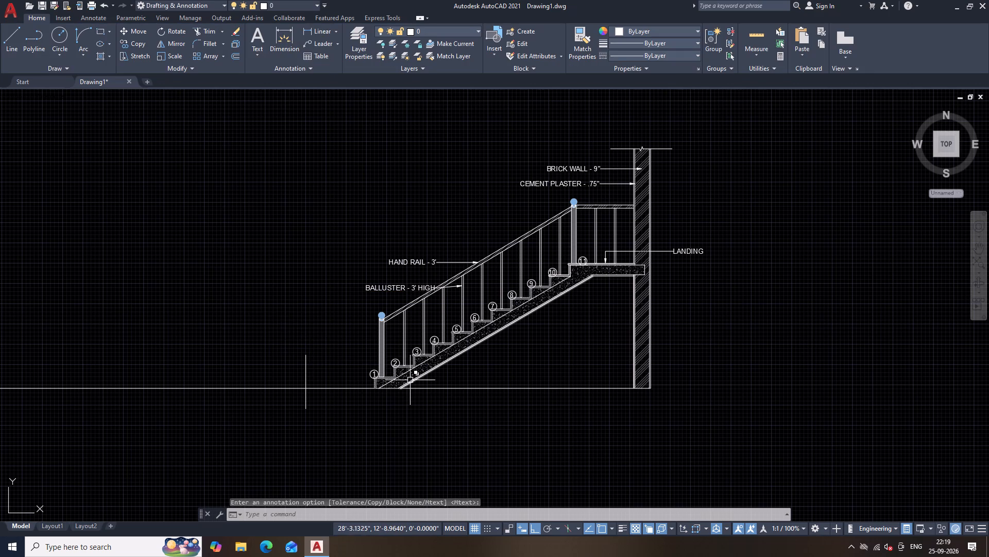
Add a horizontal leader to the bottom newel post's outer face, labelled NAVAL POST.
key(space)
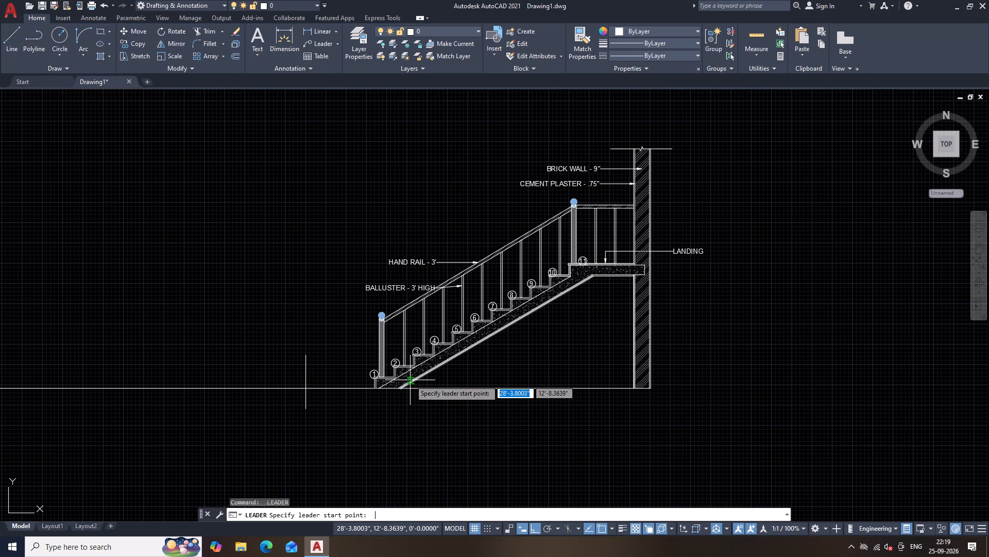
click(379, 336)
click(352, 336)
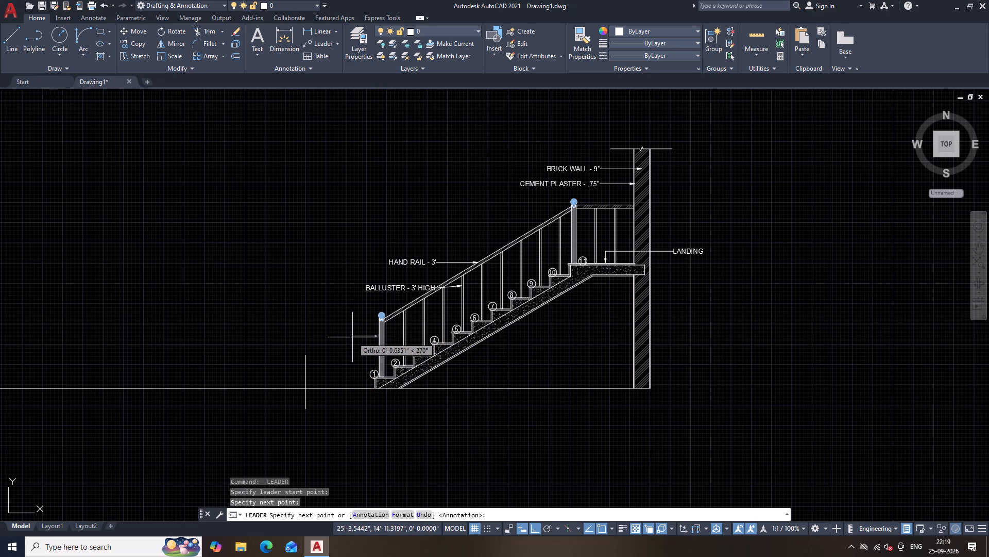
key(space)
right_click(352, 337)
key(space)
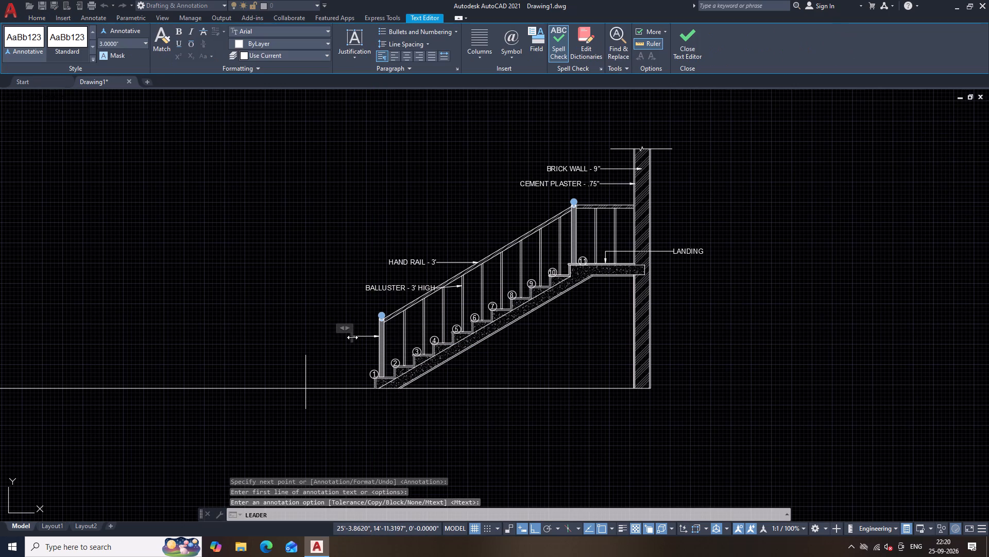
text(NAVAL POST)
key(space)
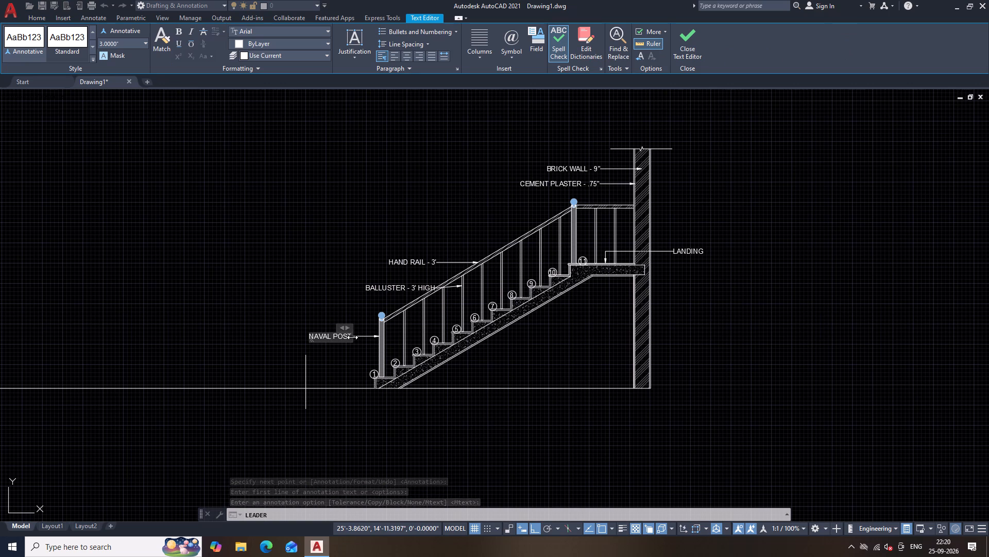
text(-)
key(space)
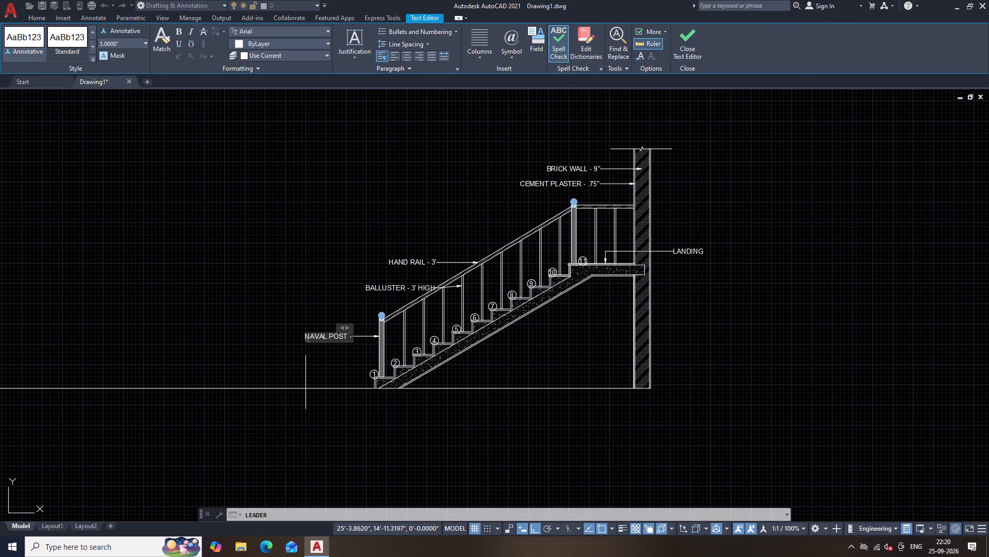
key(BackSpace)
key(BackSpace)
click(345, 354)
Add a horizontal leader to the front edge of step 3's tread, labelled NOSING, below the naval post note.
key(space)
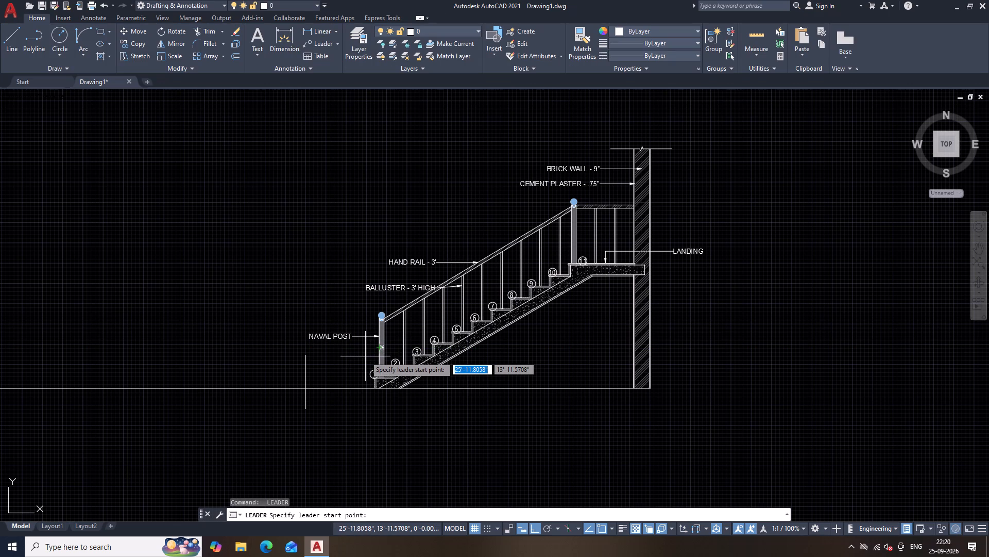
scroll(400, 363, up, 2)
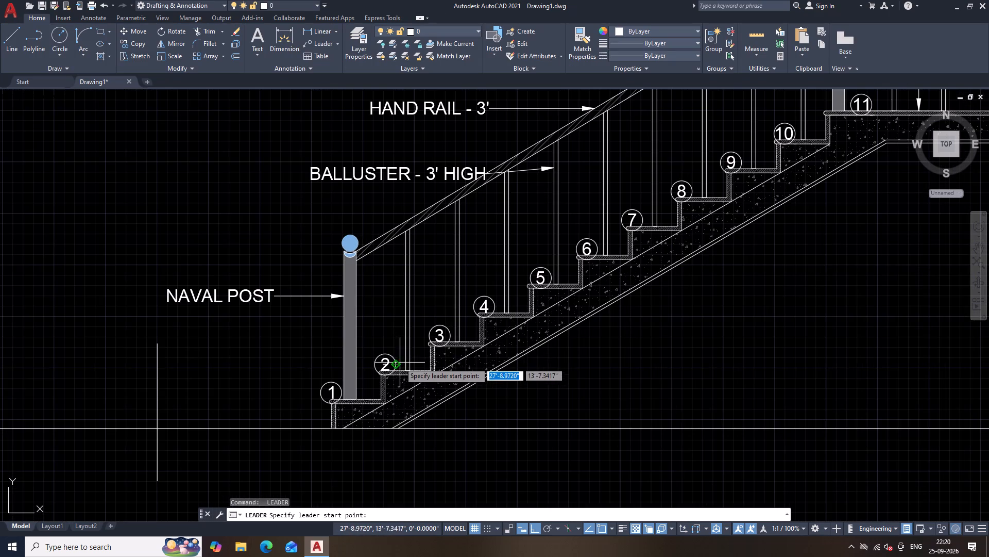
click(427, 346)
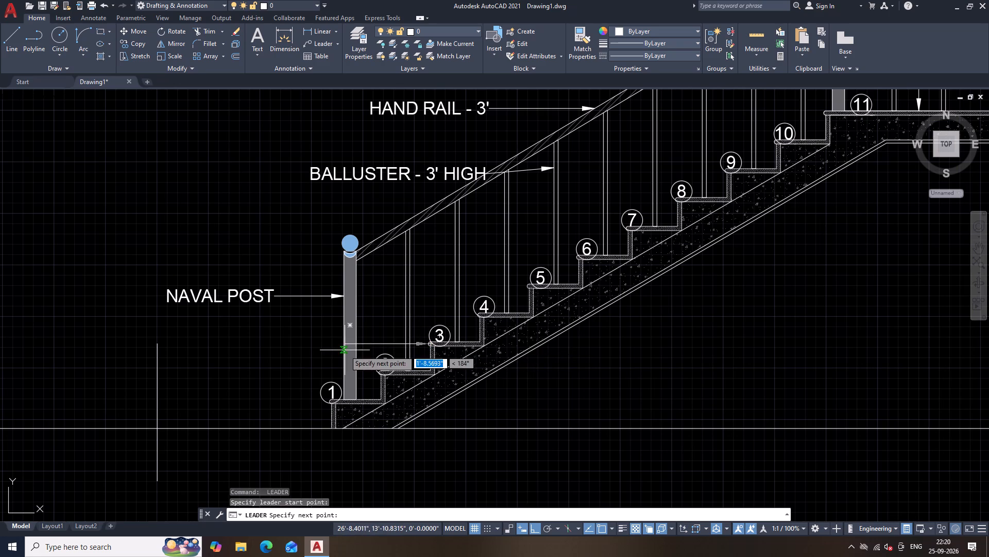
click(275, 338)
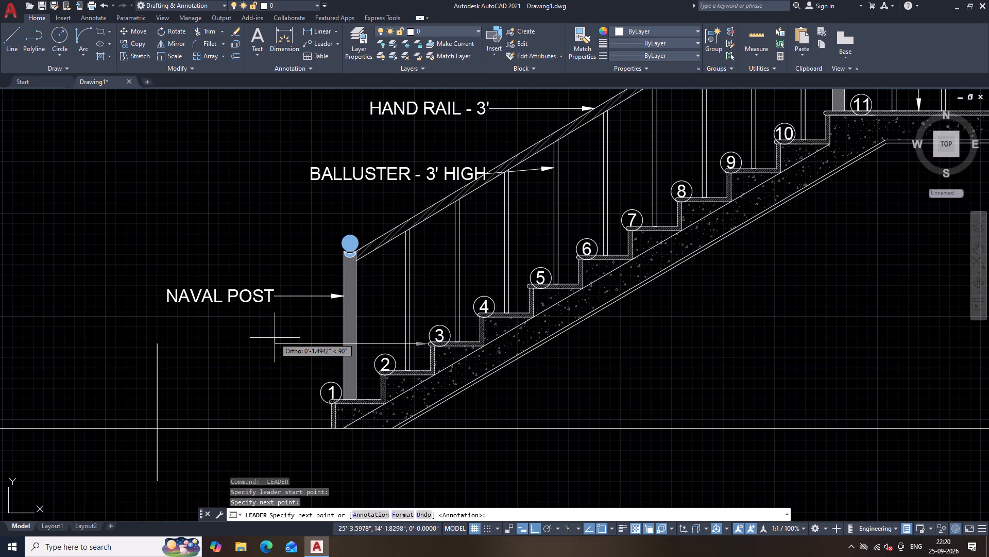
key(space)
right_click(275, 338)
key(space)
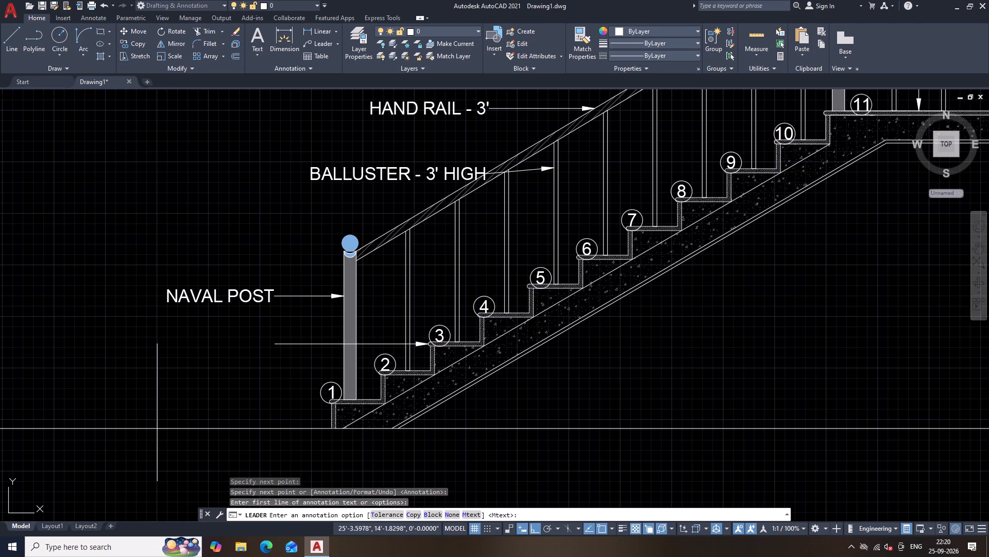
text(NOSING)
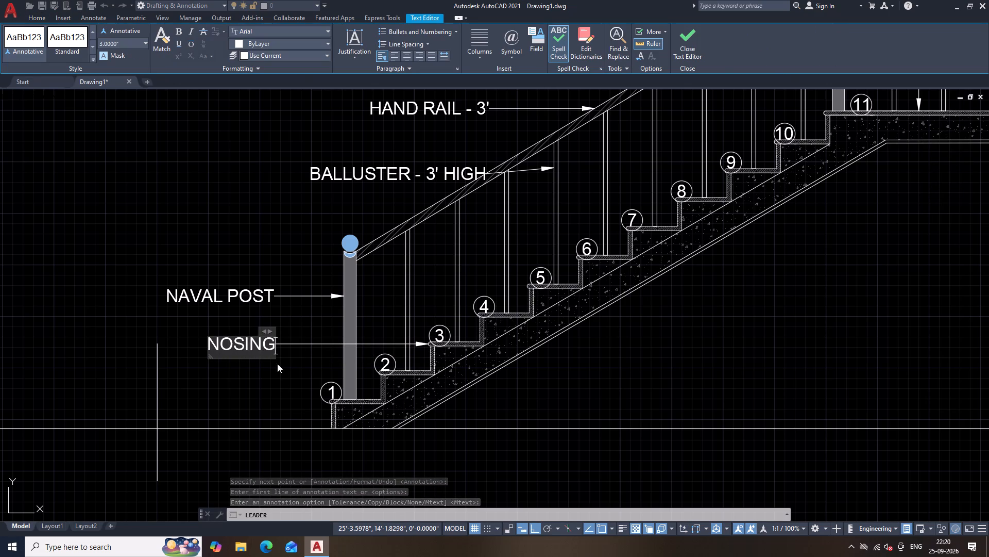
click(283, 382)
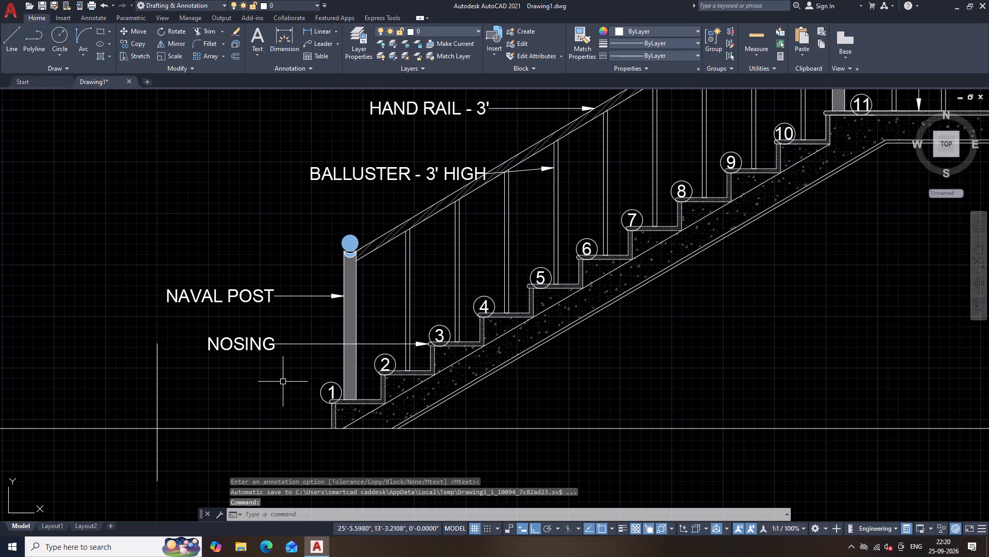
Trim off the ground line's far end beyond the vertical line before step 1, and remove that vertical line.
text(TR)
key(space)
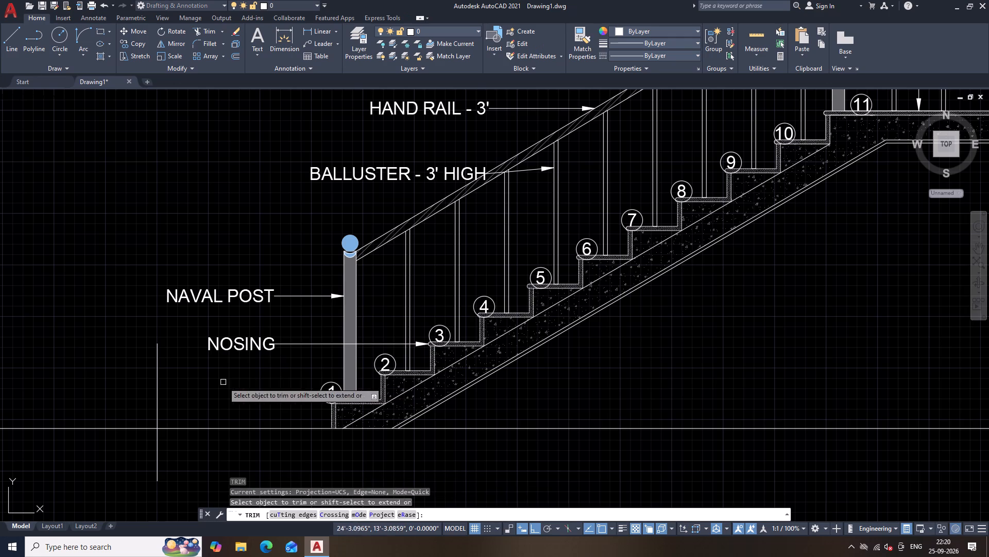
drag(189, 397, 193, 464)
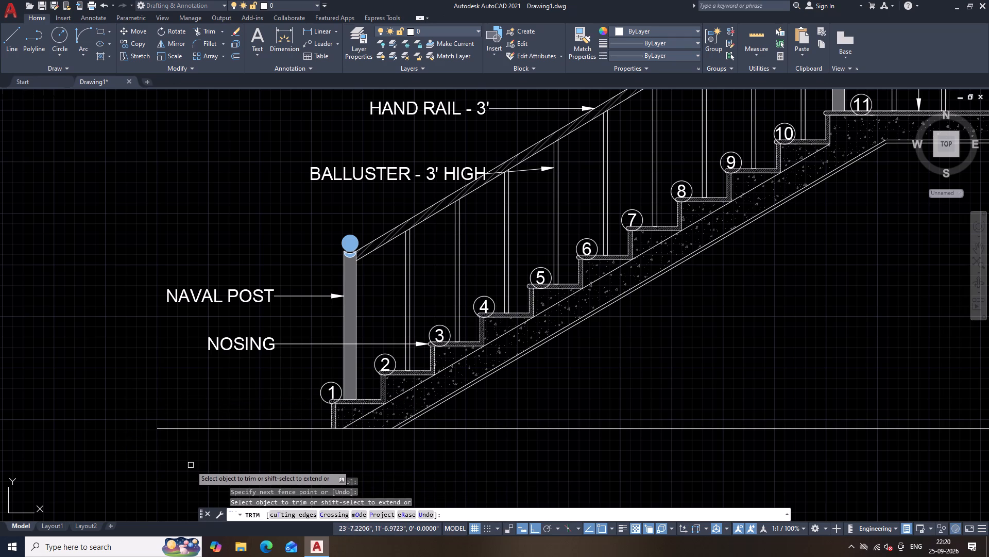
key(Escape)
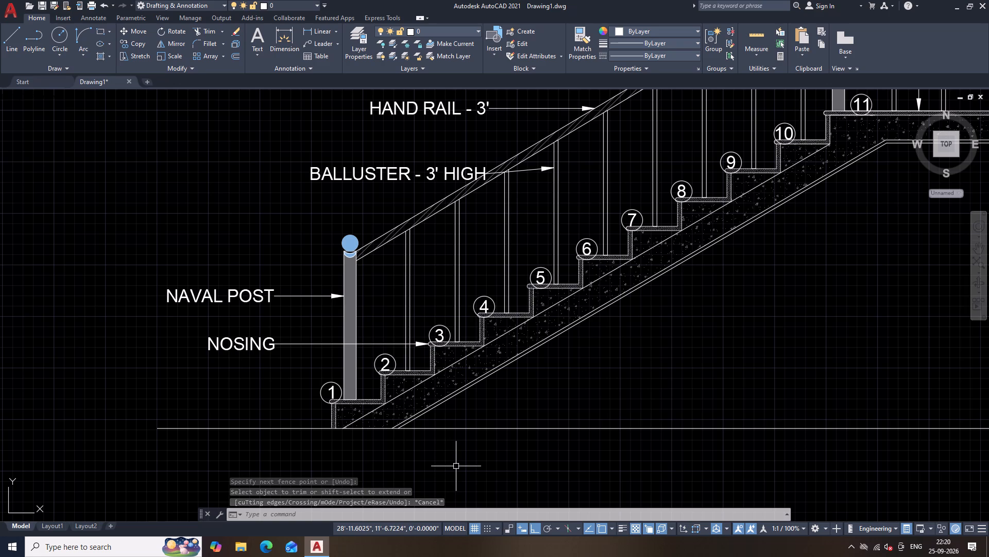
Start another leader to annotate the staircase section.
text(LEAD)
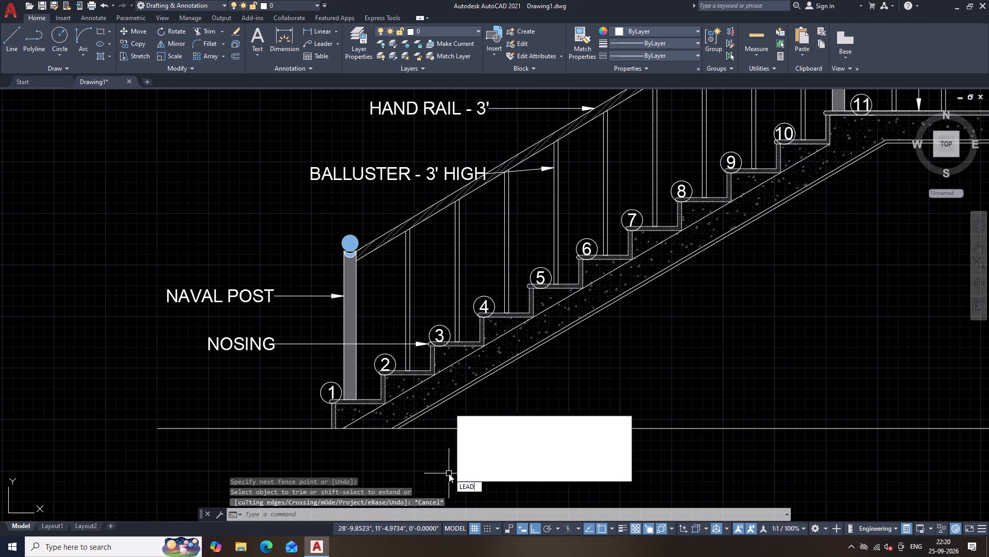
key(space)
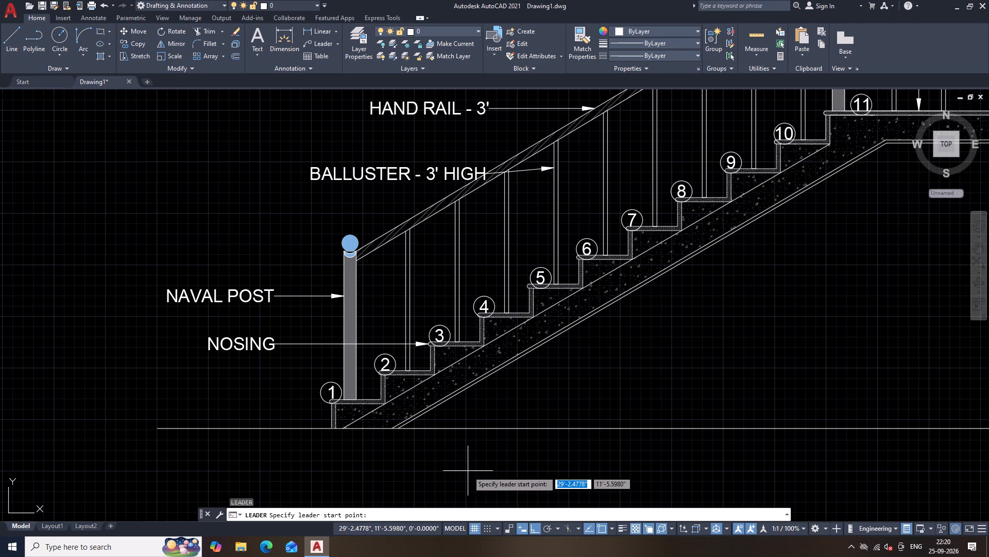
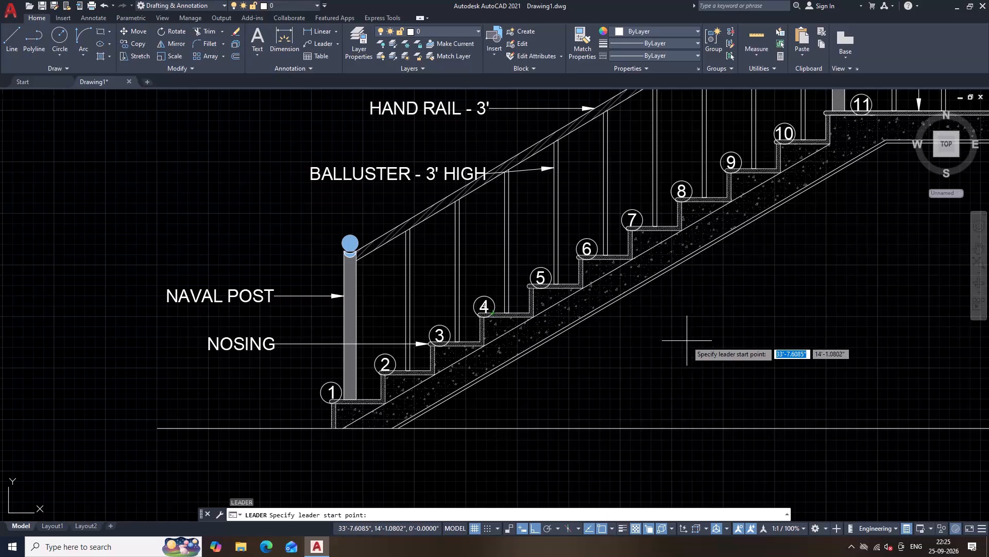
Add a horizontal leader about 1'-2" long labelled PITCH, pointing to just under the sloping slab's lower end, above the ground line.
scroll(687, 340, down, 1)
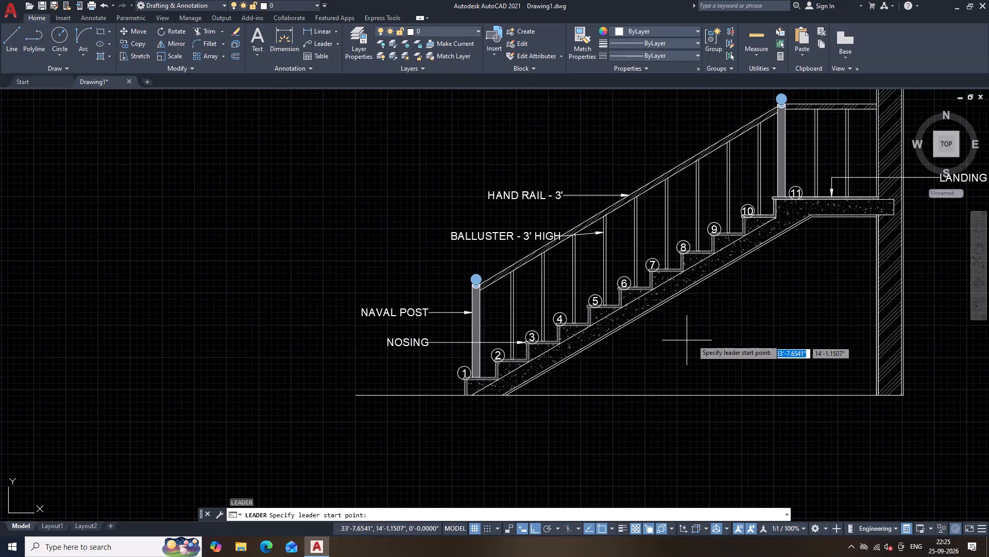
middle_drag(746, 335, 556, 400)
scroll(556, 400, down, 1)
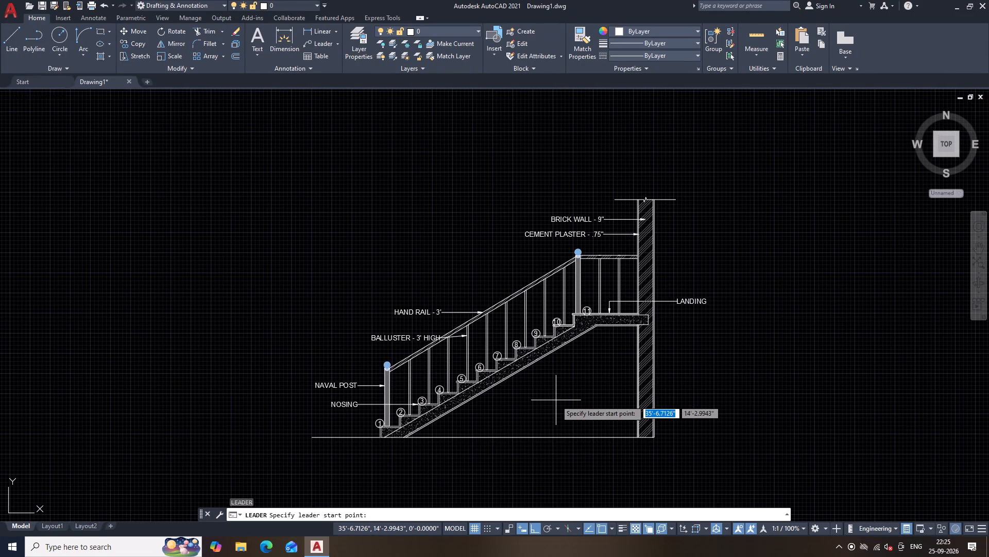
scroll(556, 400, up, 2)
middle_drag(464, 437, 464, 437)
scroll(464, 437, up, 1)
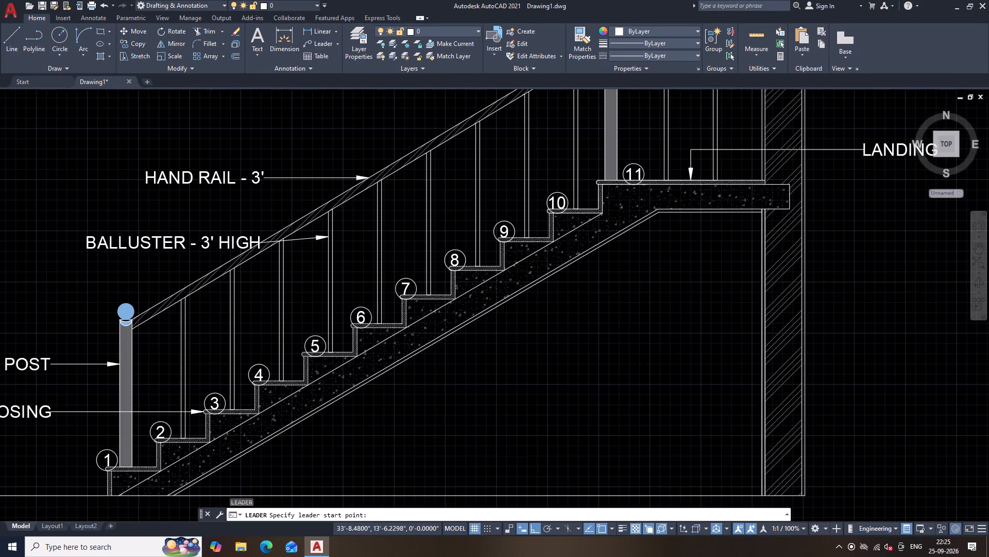
middle_drag(464, 437, 575, 356)
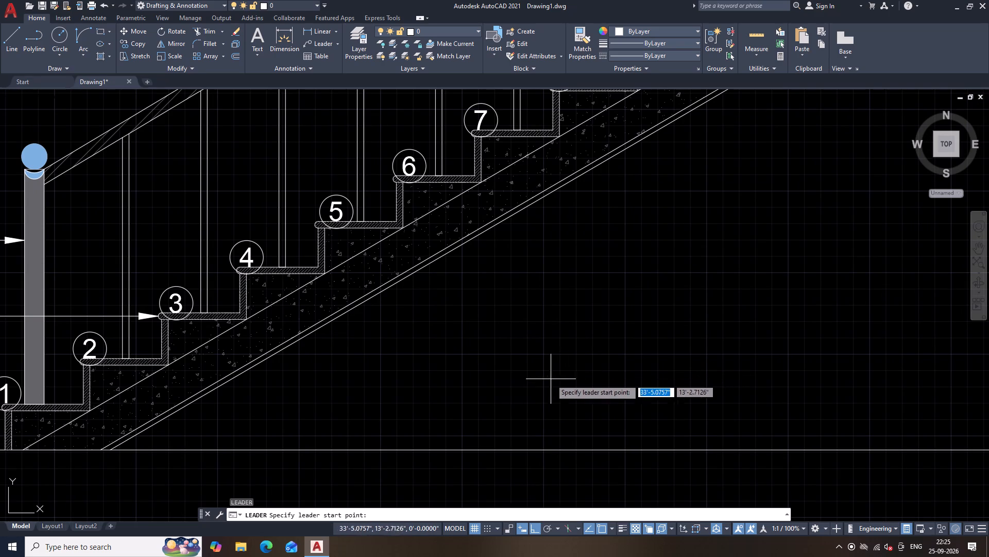
click(237, 415)
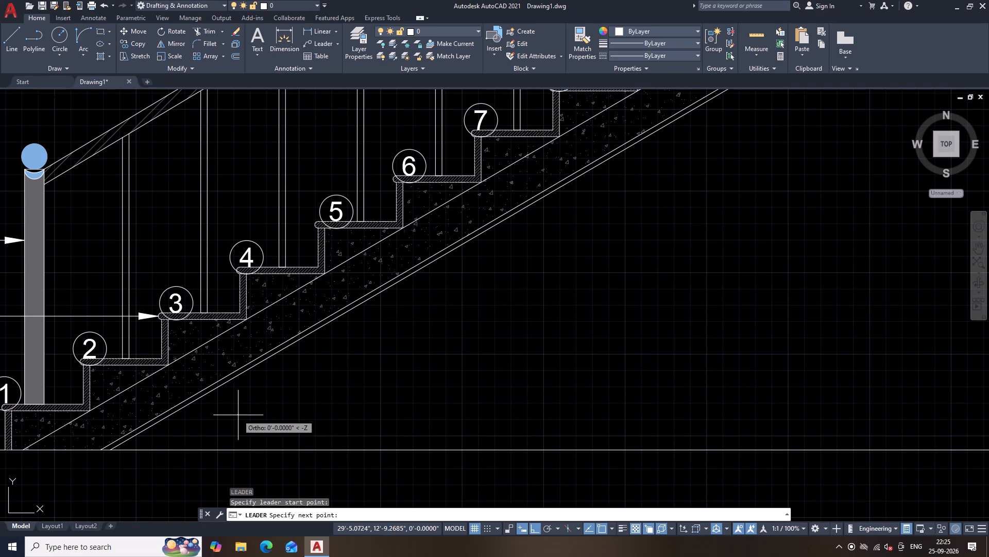
click(328, 416)
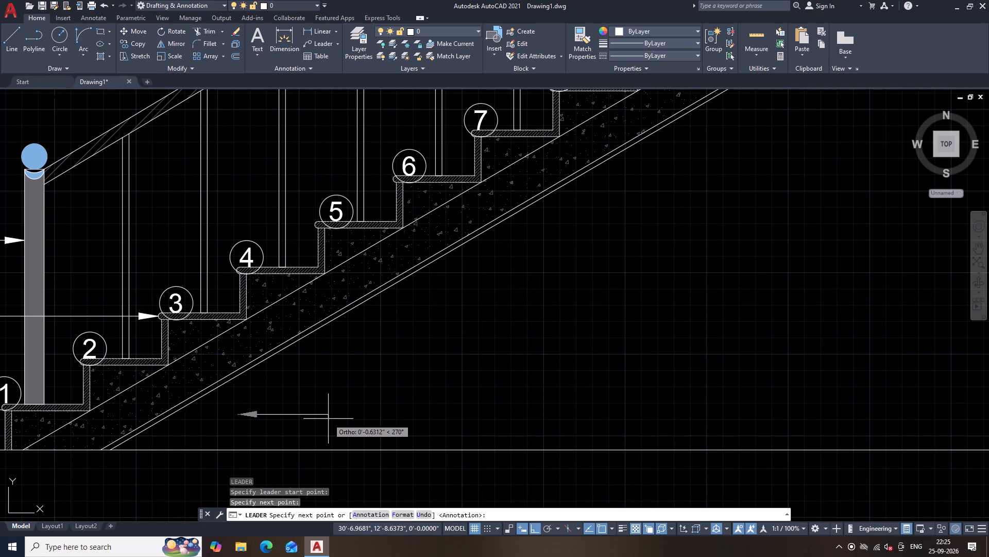
key(space)
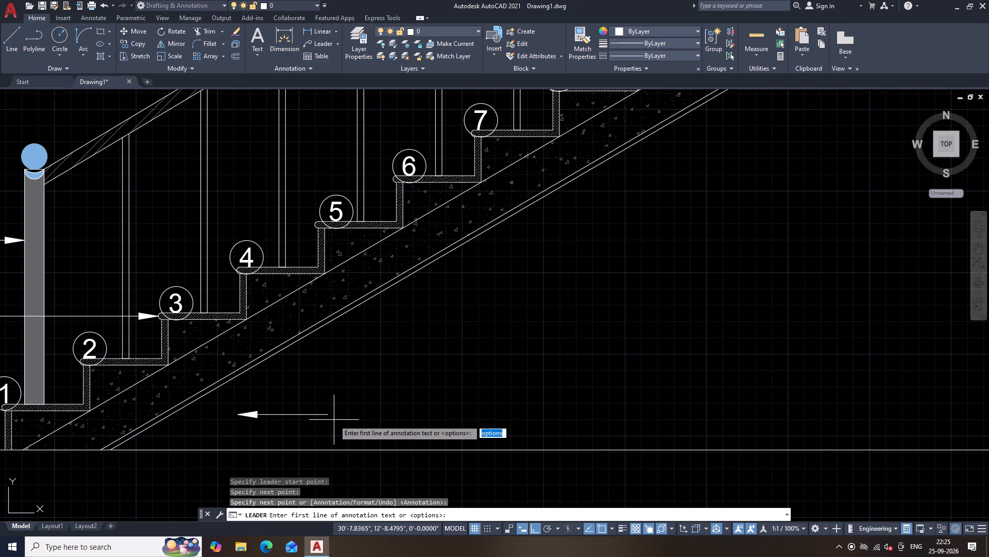
right_click(334, 420)
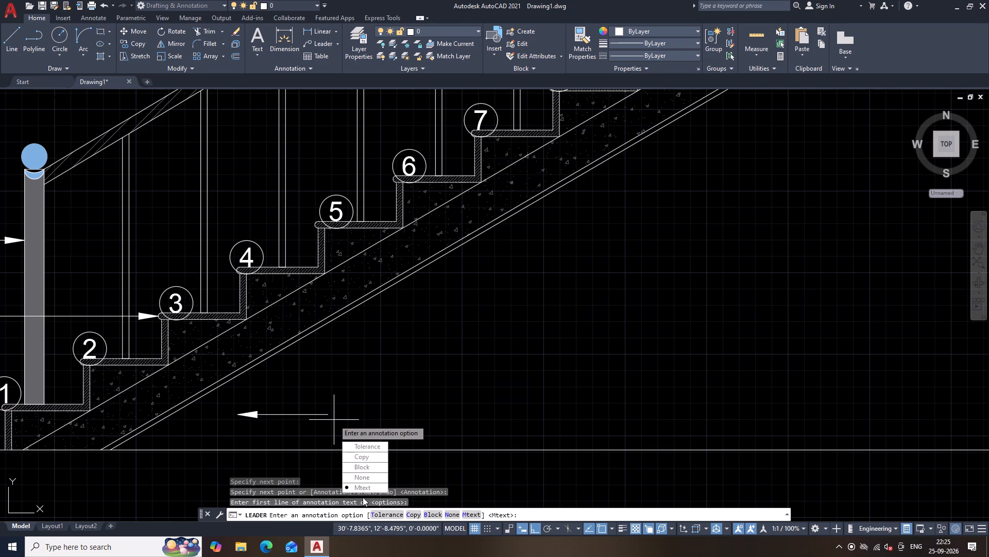
key(space)
text(PITCH)
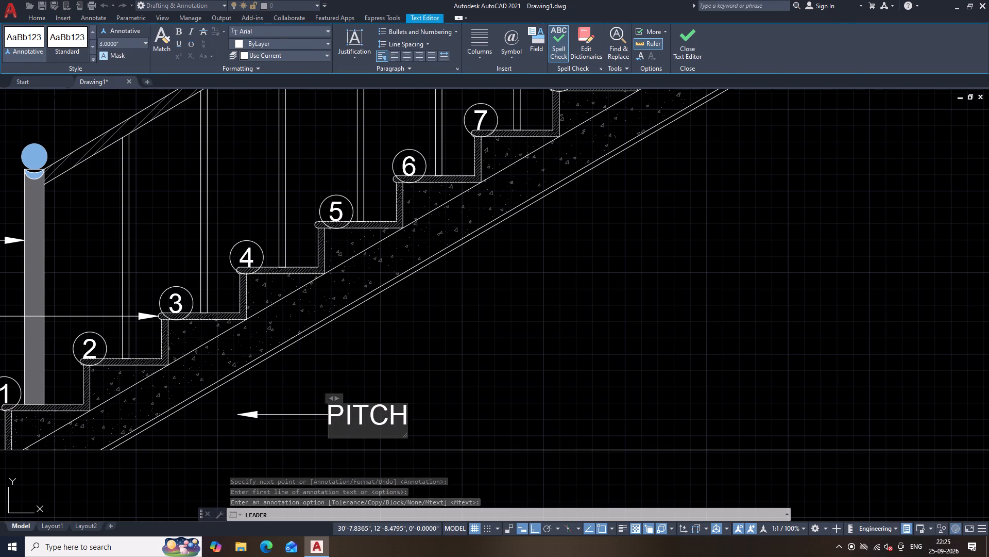
click(663, 351)
Add a leader labelled RISER from the underside of step 5's tread, running down about 1'-8" and across about 3'-5".
key(space)
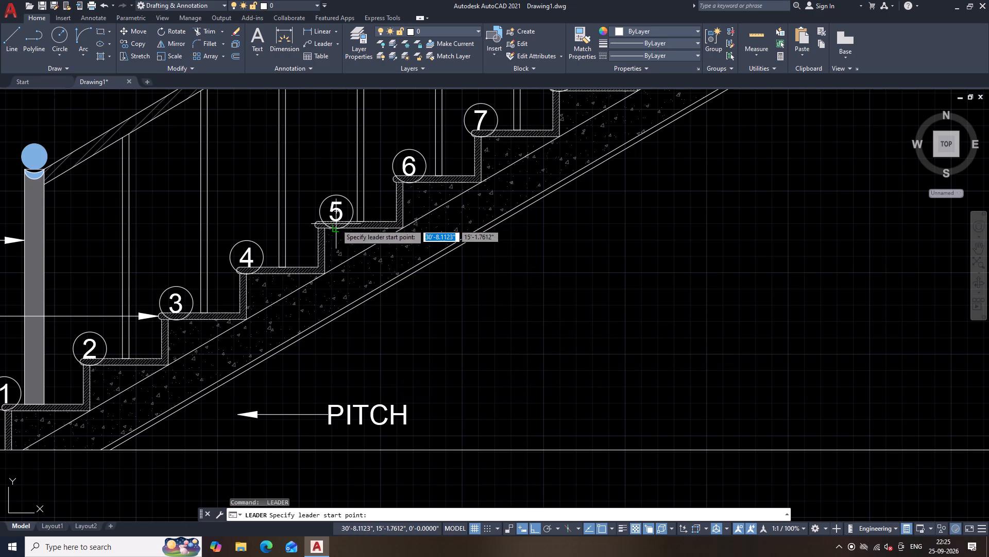
click(352, 228)
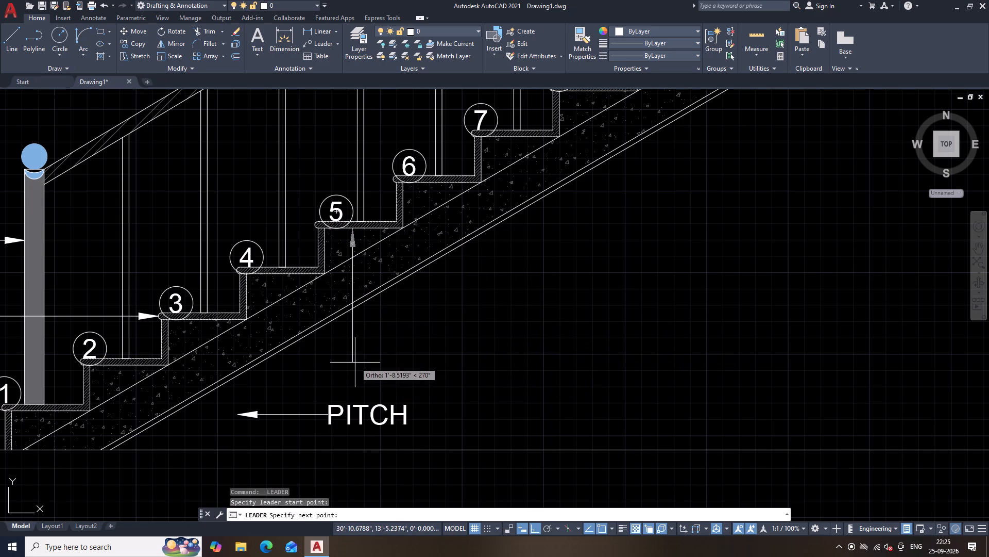
click(355, 363)
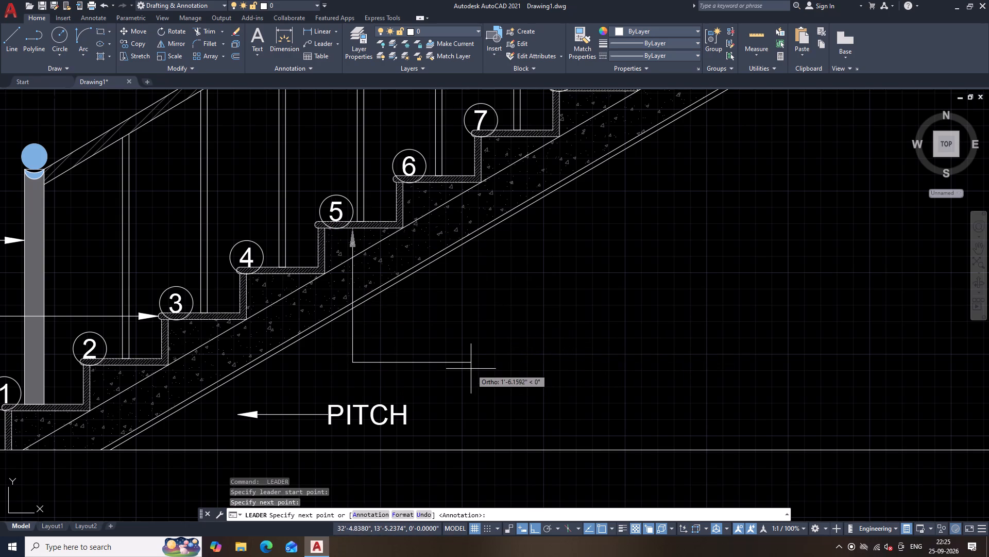
click(619, 365)
key(space)
right_click(619, 366)
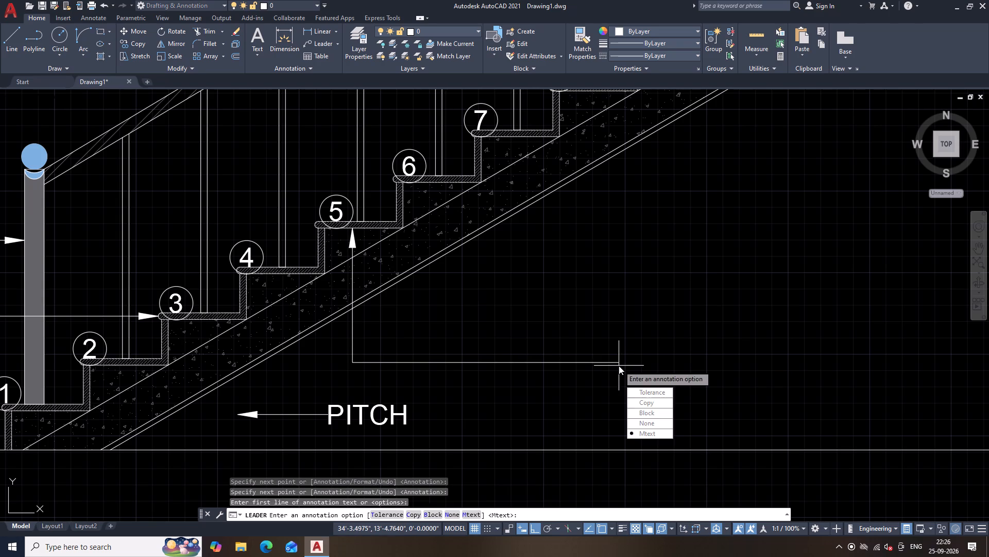
key(space)
text(RISER)
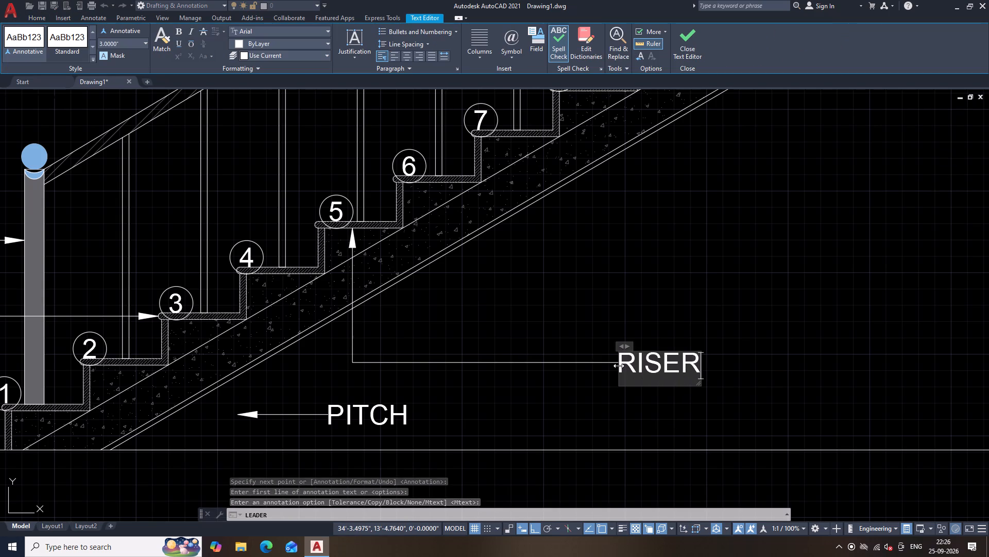
click(575, 327)
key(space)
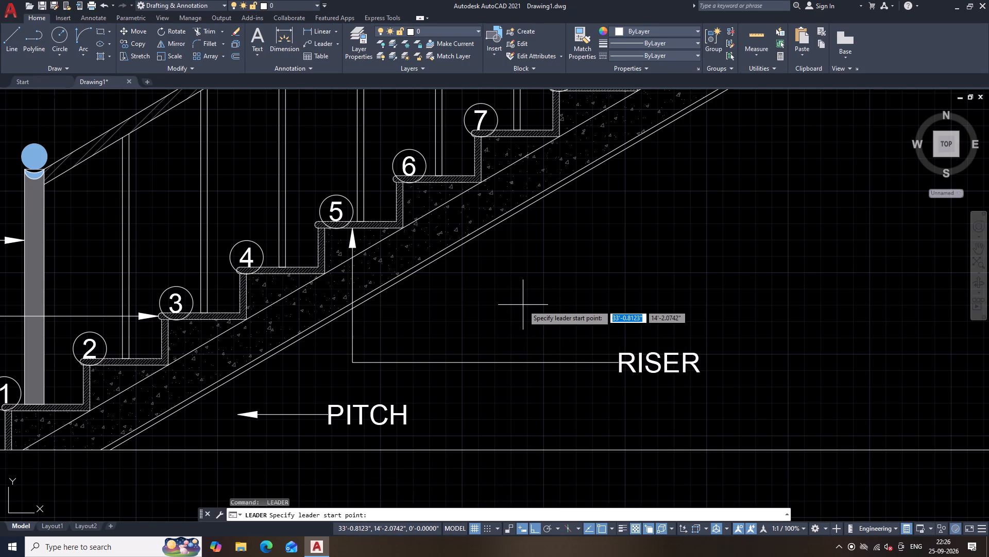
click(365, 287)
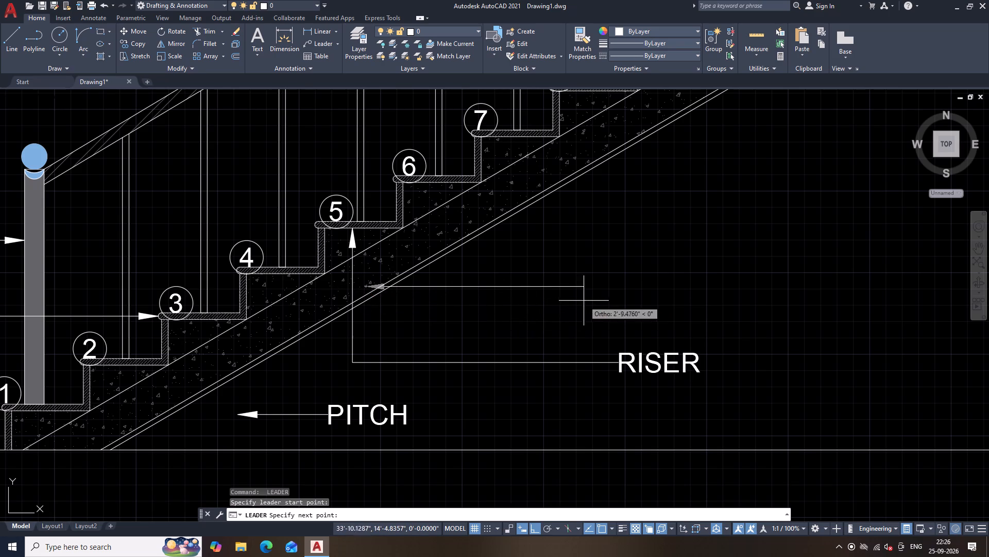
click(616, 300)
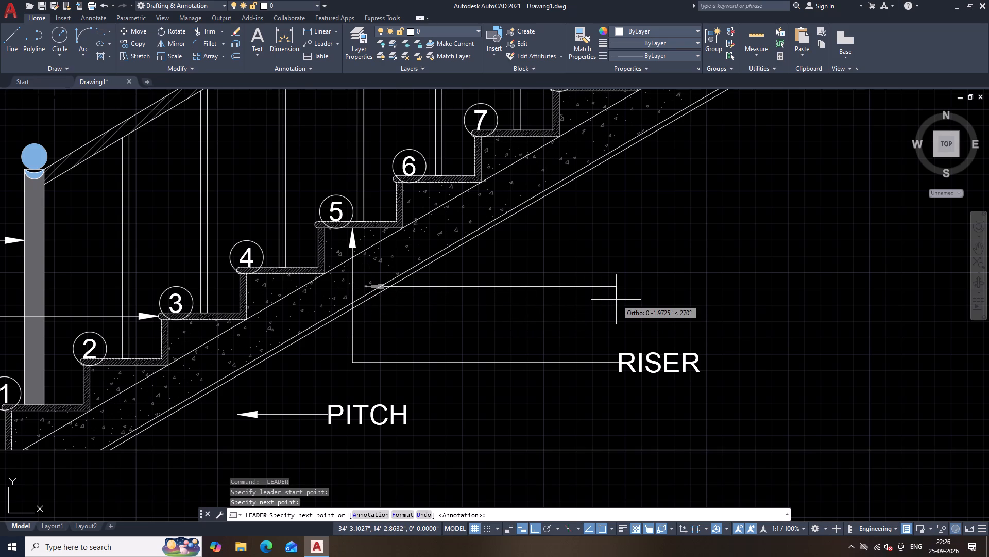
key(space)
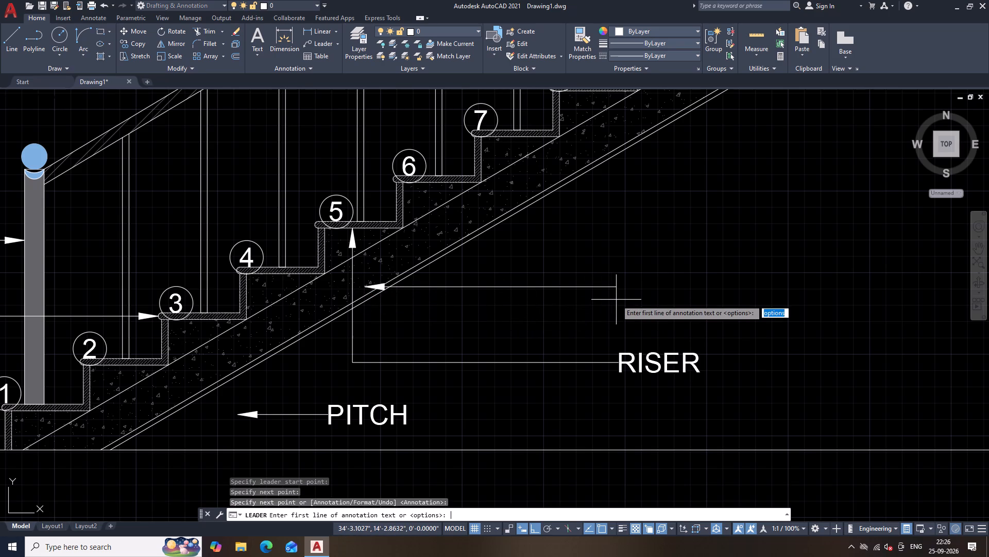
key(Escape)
Add a horizontal leader about 3'-1" long labelled TREAD, pointing into the sloping slab below step 5, above the RISER note.
key(space)
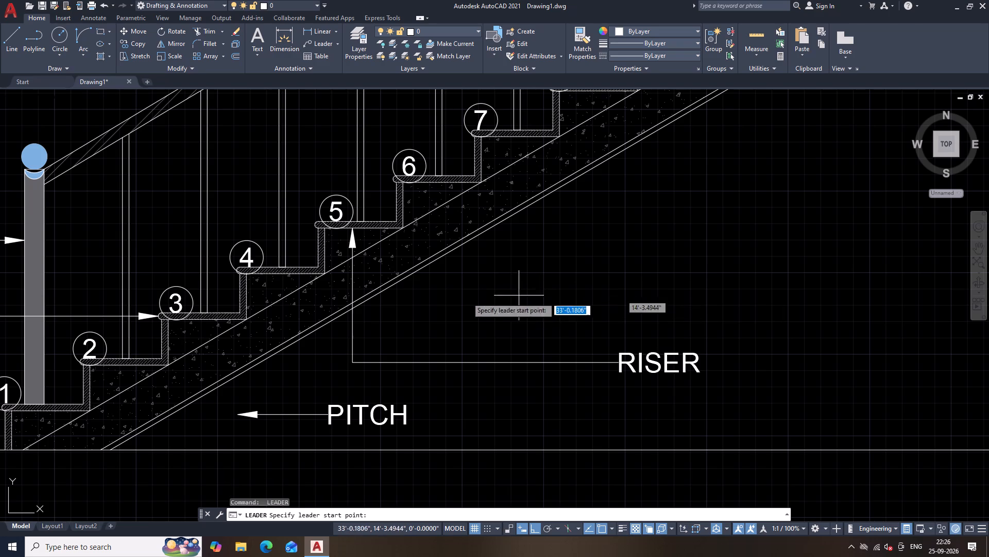
click(374, 282)
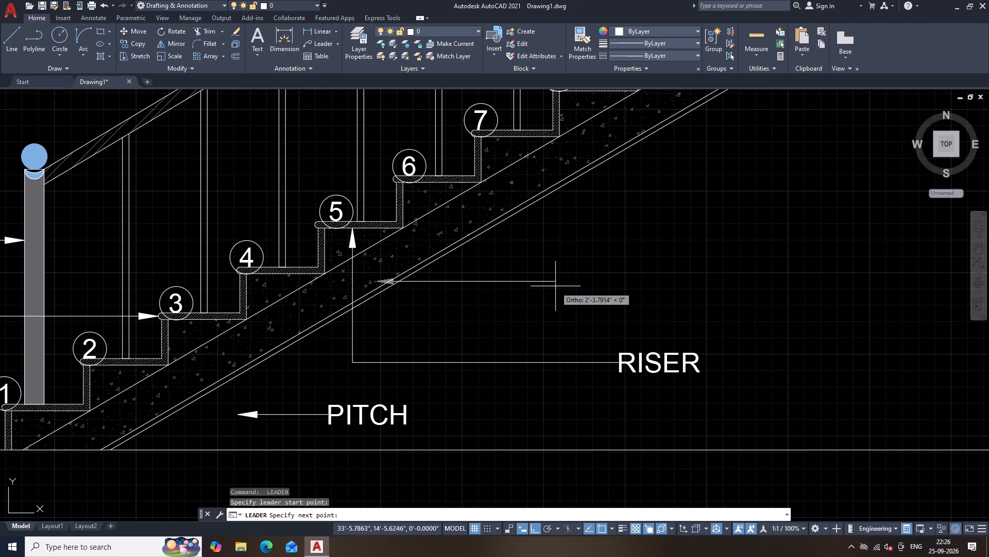
click(614, 283)
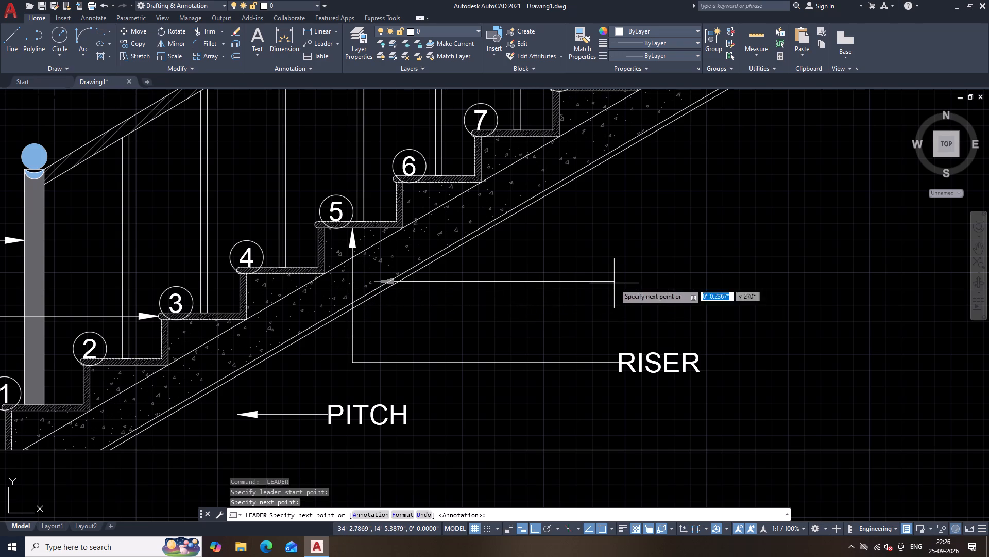
key(space)
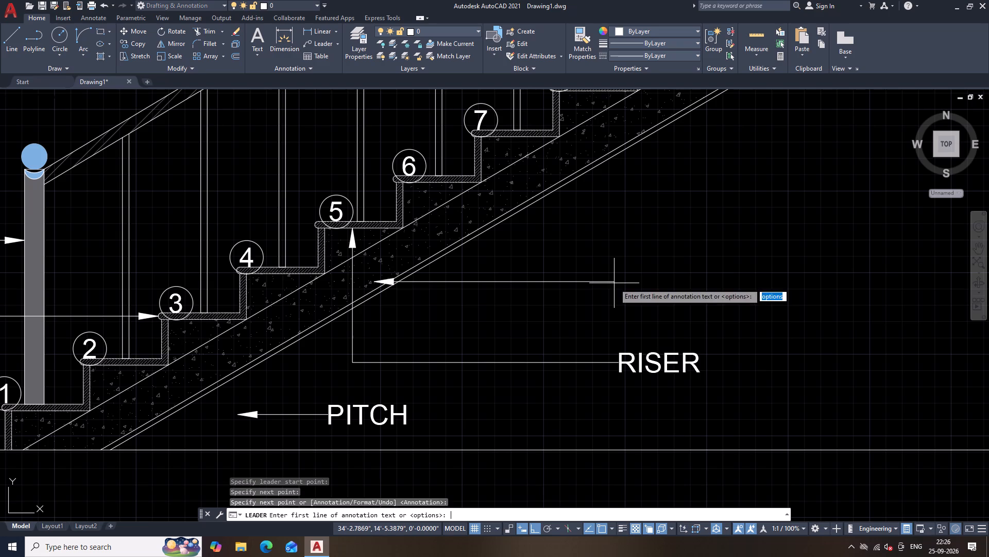
right_click(614, 283)
key(space)
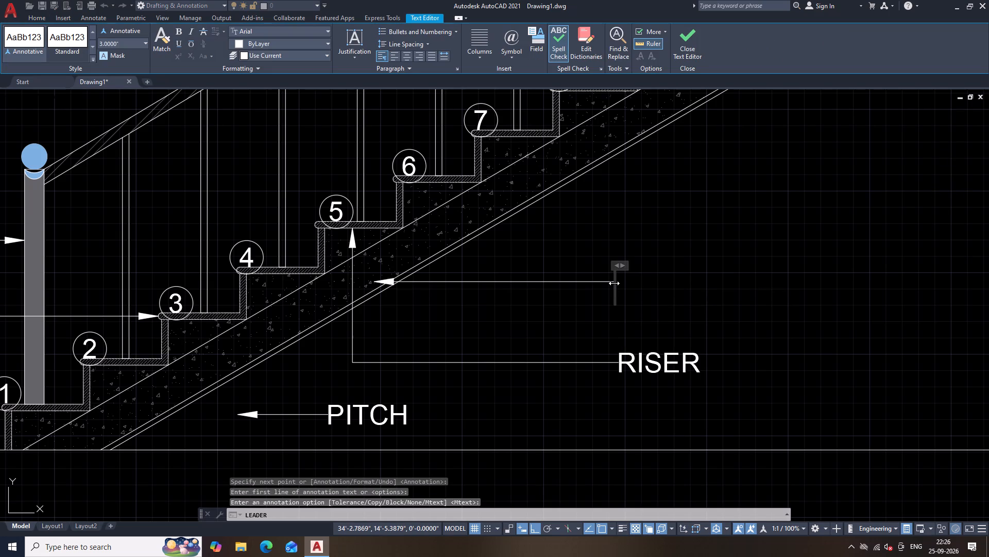
text(TREAD)
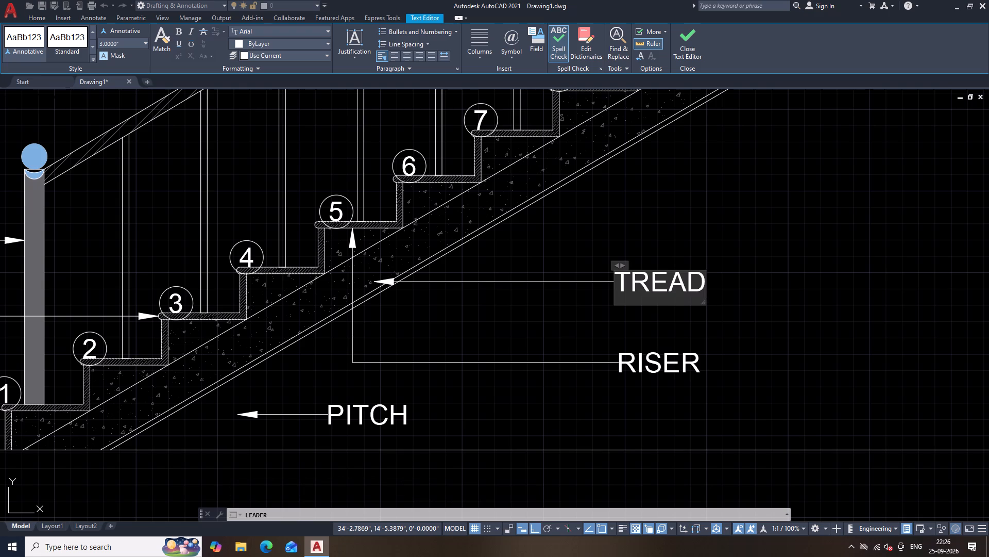
click(794, 328)
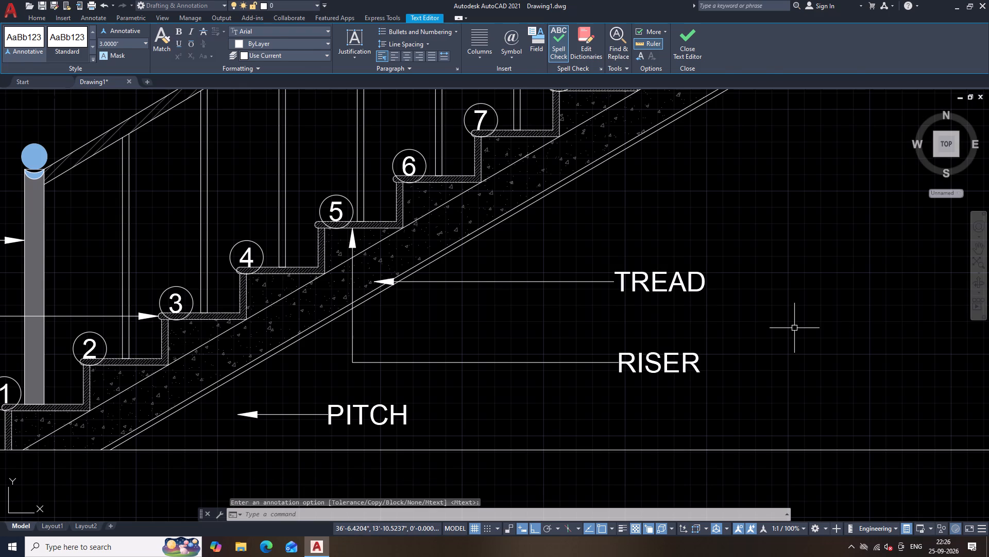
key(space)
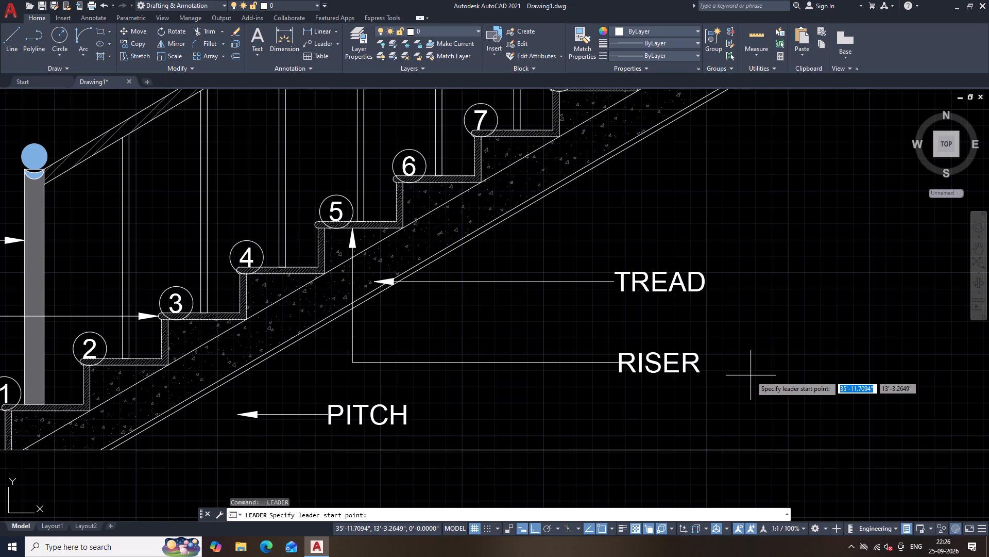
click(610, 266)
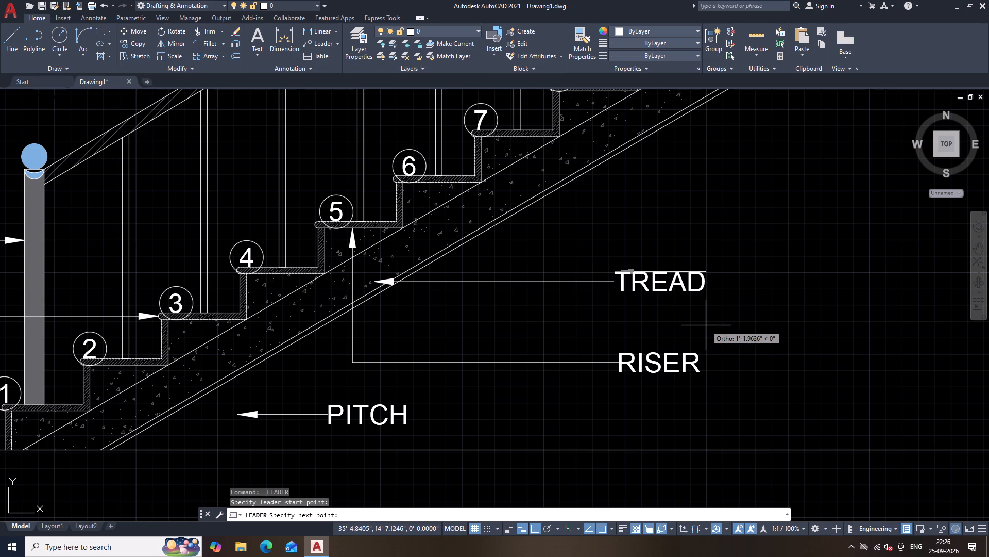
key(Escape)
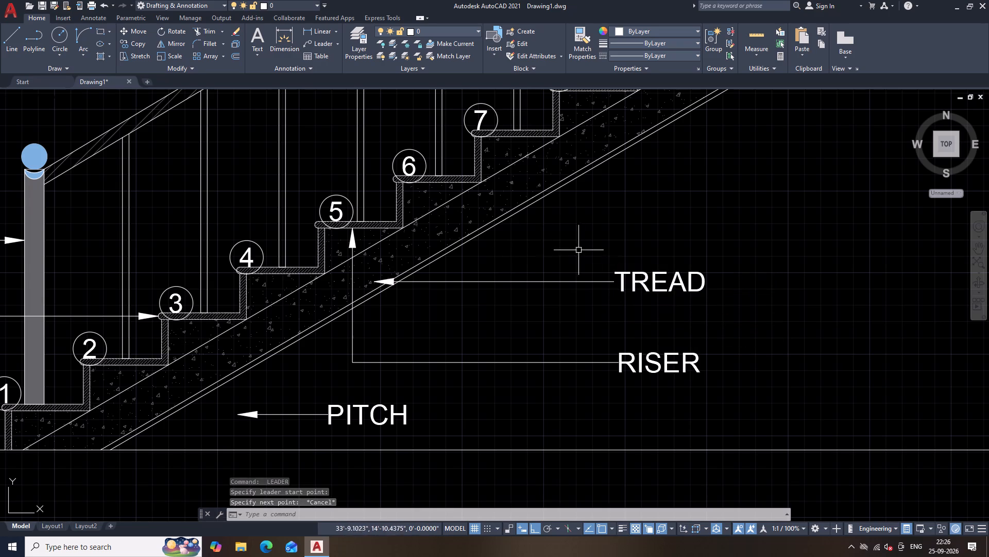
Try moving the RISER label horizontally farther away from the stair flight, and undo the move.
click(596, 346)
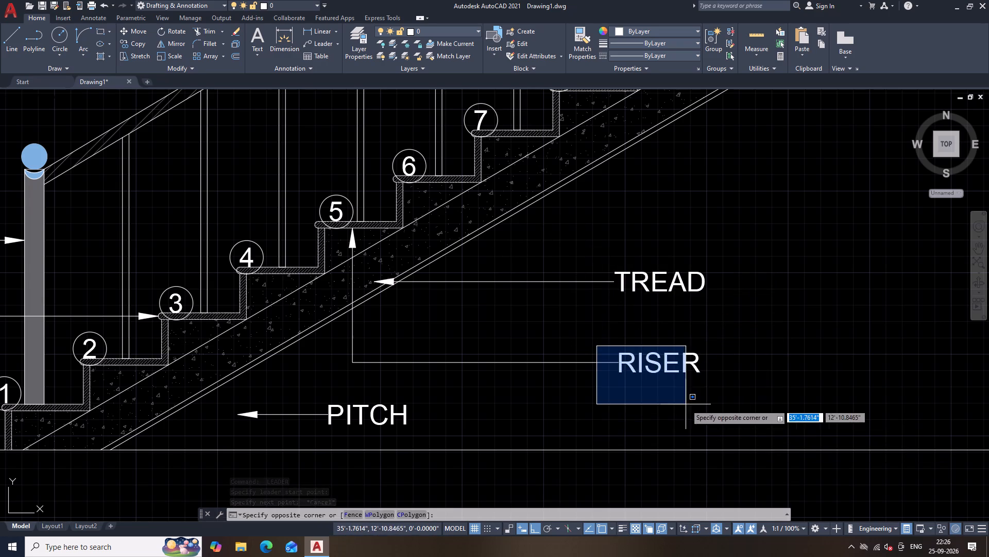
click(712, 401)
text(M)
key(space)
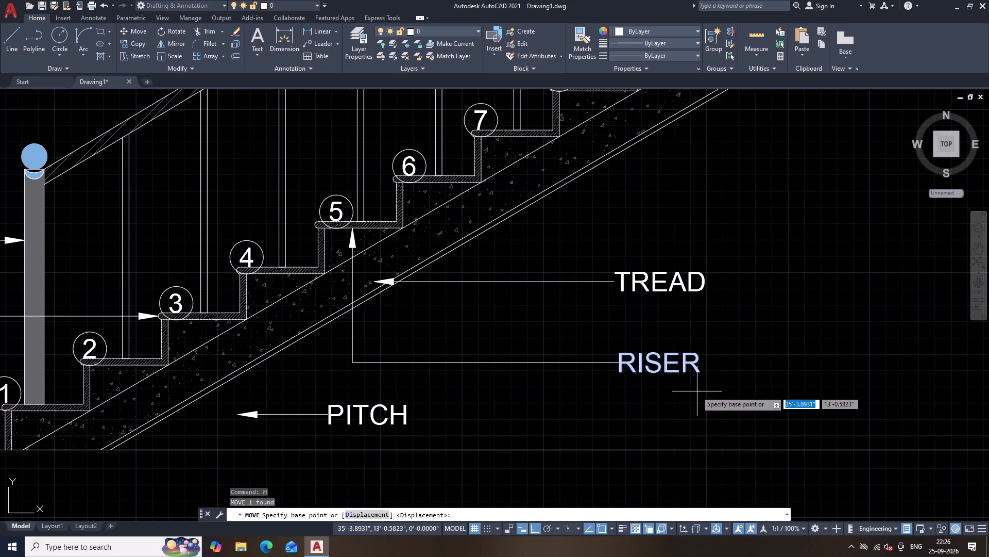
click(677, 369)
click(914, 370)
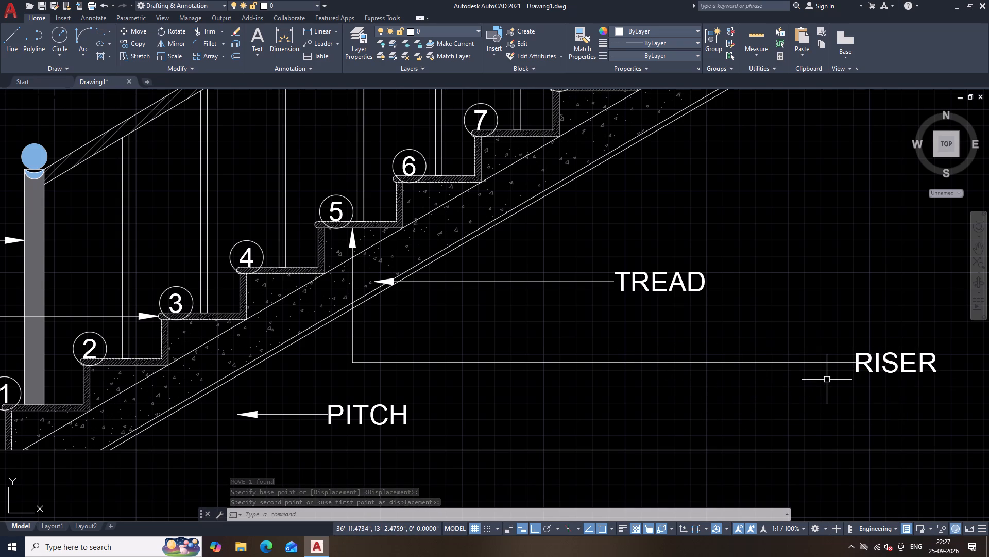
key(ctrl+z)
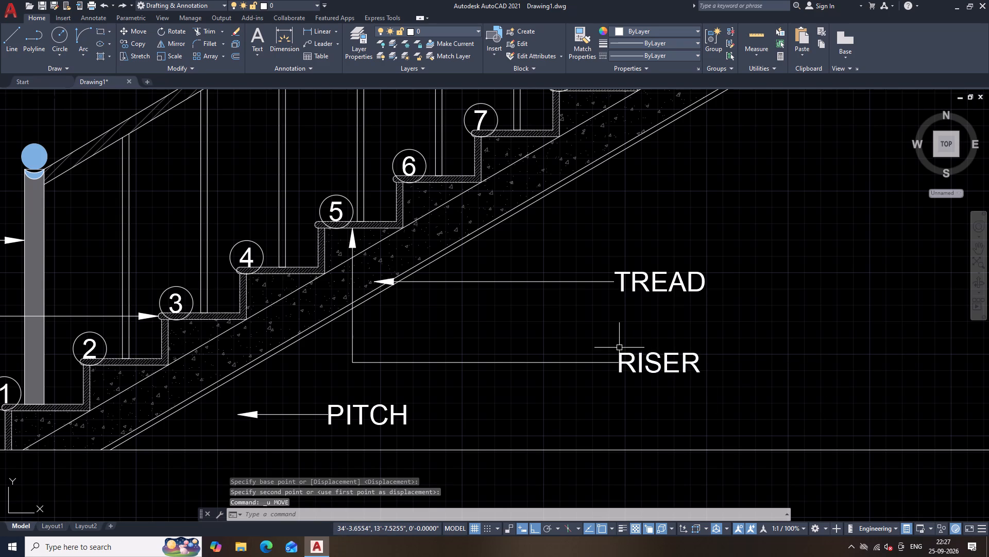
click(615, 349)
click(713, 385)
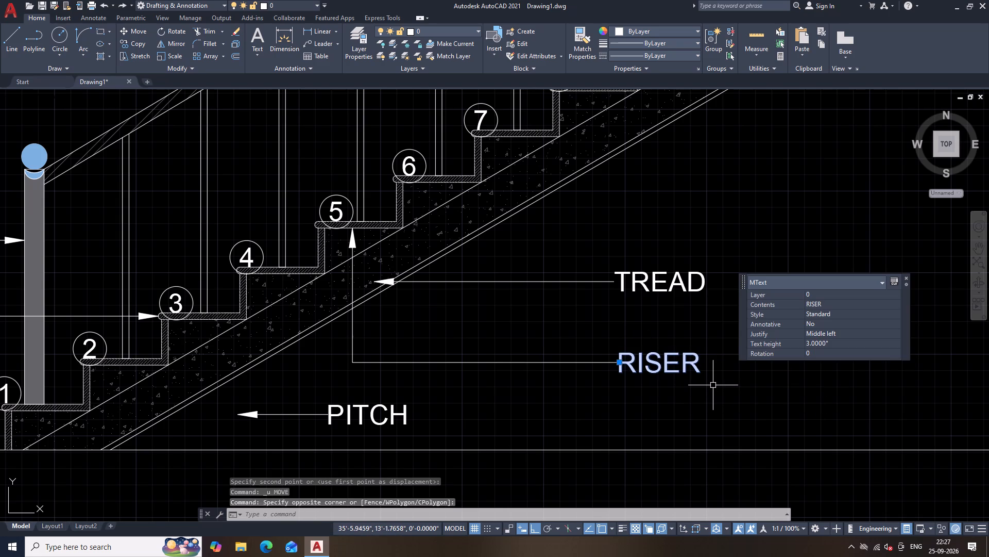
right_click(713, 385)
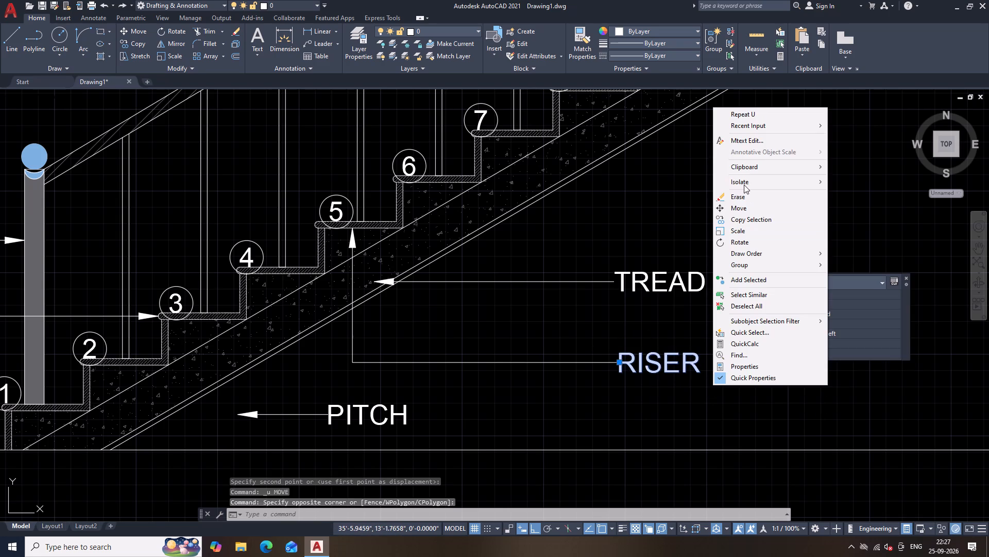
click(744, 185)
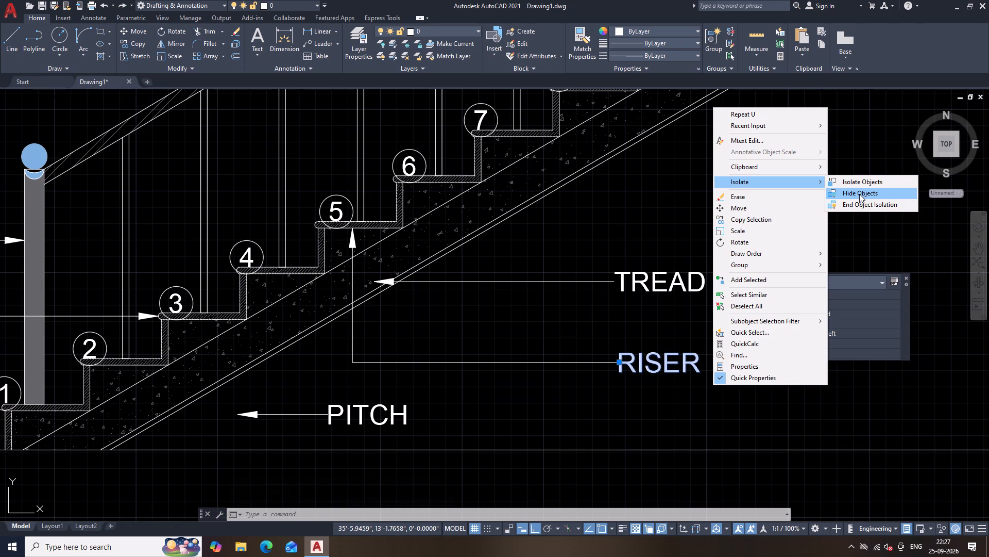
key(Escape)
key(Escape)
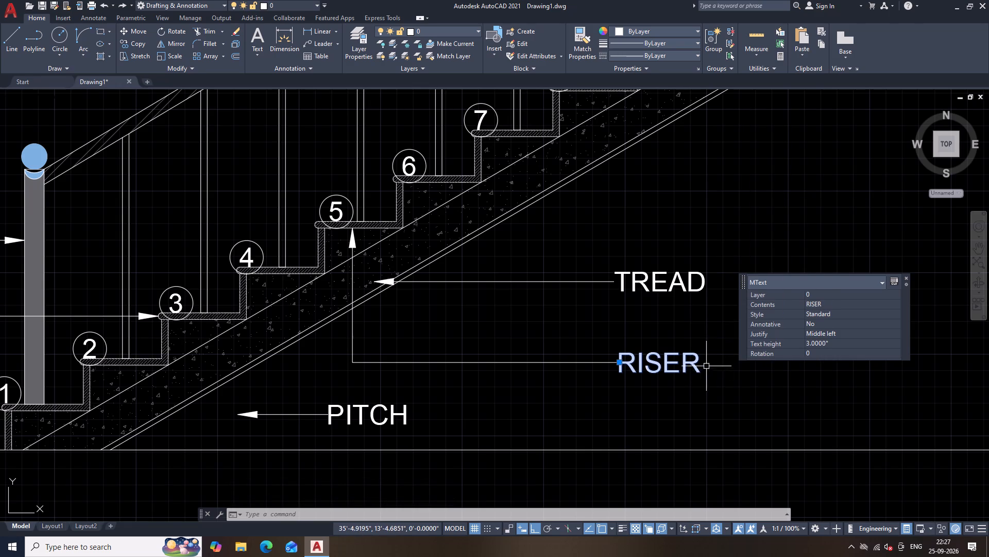
Change the RISER label, on the leader pointing to the underside of step 5's tread, to TREAD.
double_click(694, 369)
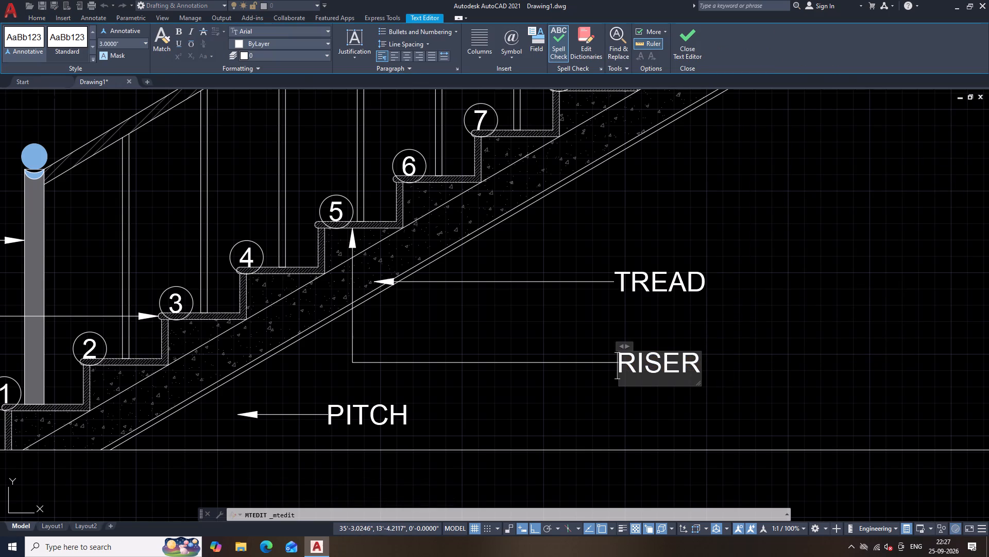
key(Right)
key(Right)
key(Right)
key(Right)
key(Right)
key(Right)
key(Right)
key(Right)
key(Right)
key(Right)
key(Right)
key(Right)
key(Right)
key(Right)
key(Right)
key(Right)
key(BackSpace)
key(BackSpace)
key(BackSpace)
key(BackSpace)
key(BackSpace)
key(BackSpace)
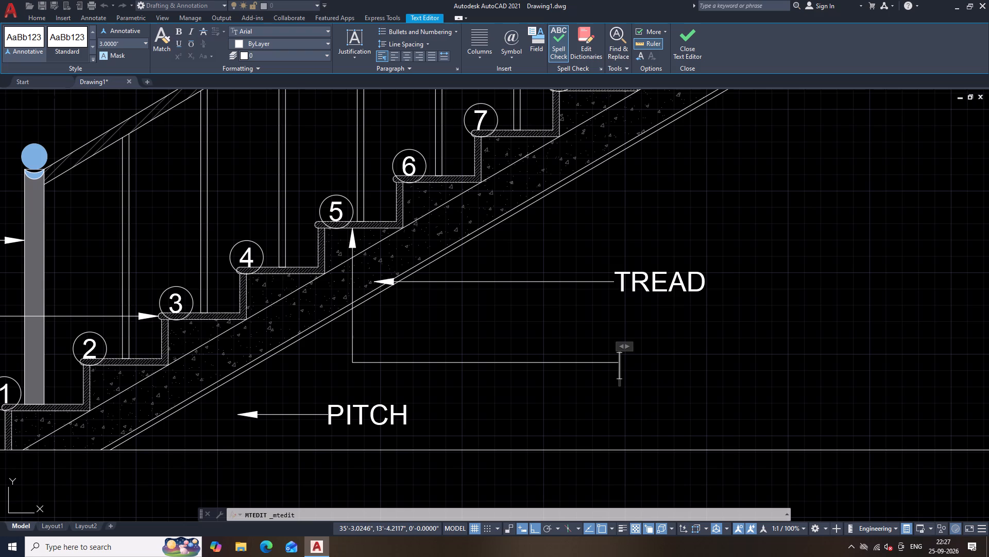
text(TREAD)
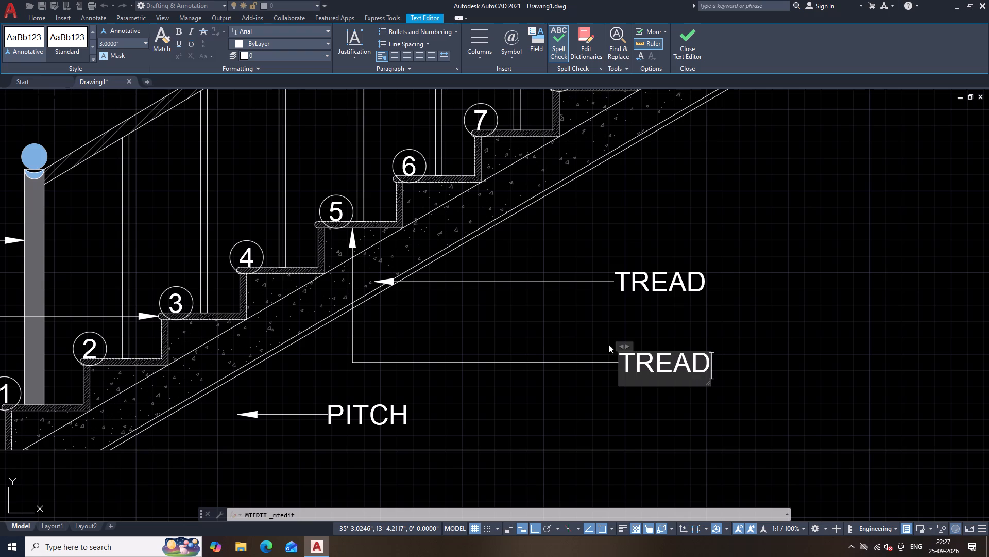
double_click(629, 277)
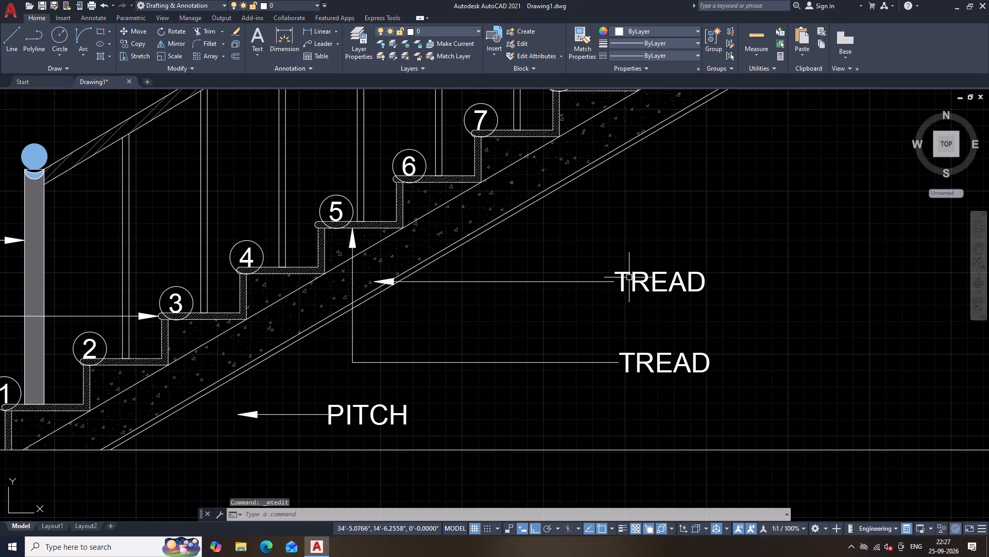
Change the label of the horizontal leader pointing into the sloping slab below step 5 to WAIST.
double_click(625, 285)
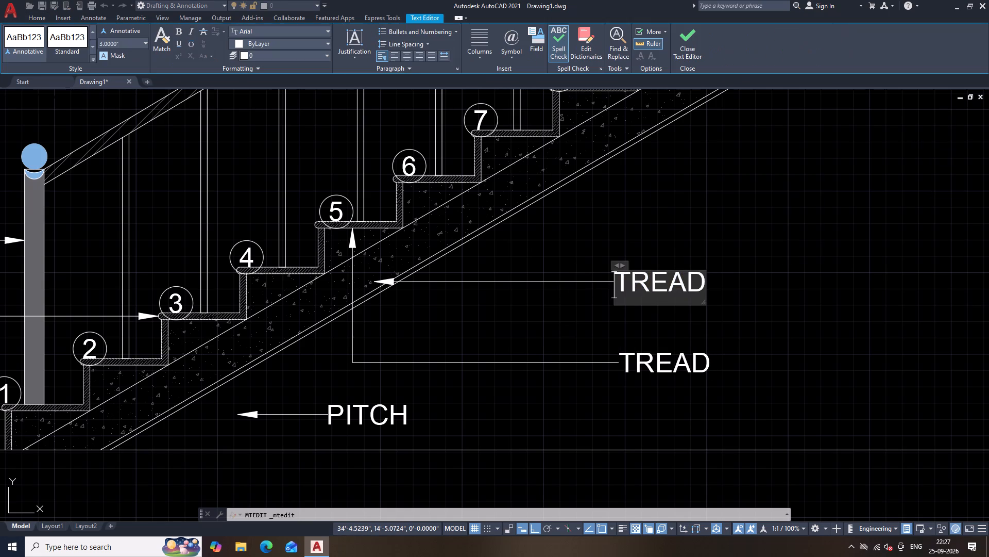
click(704, 280)
key(BackSpace)
key(BackSpace)
key(BackSpace)
key(BackSpace)
key(BackSpace)
key(BackSpace)
key(BackSpace)
key(BackSpace)
key(BackSpace)
key(BackSpace)
key(BackSpace)
key(BackSpace)
key(BackSpace)
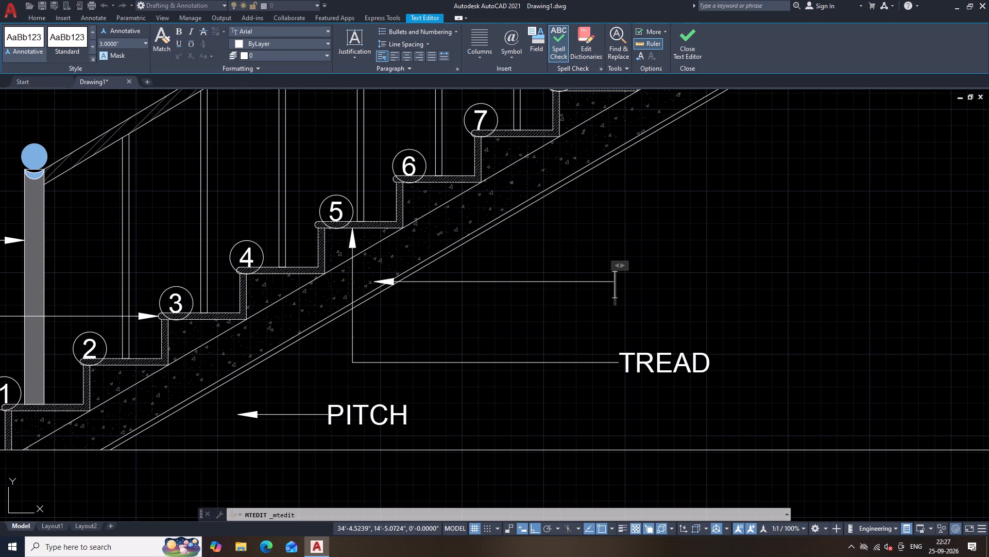
text(WAIST)
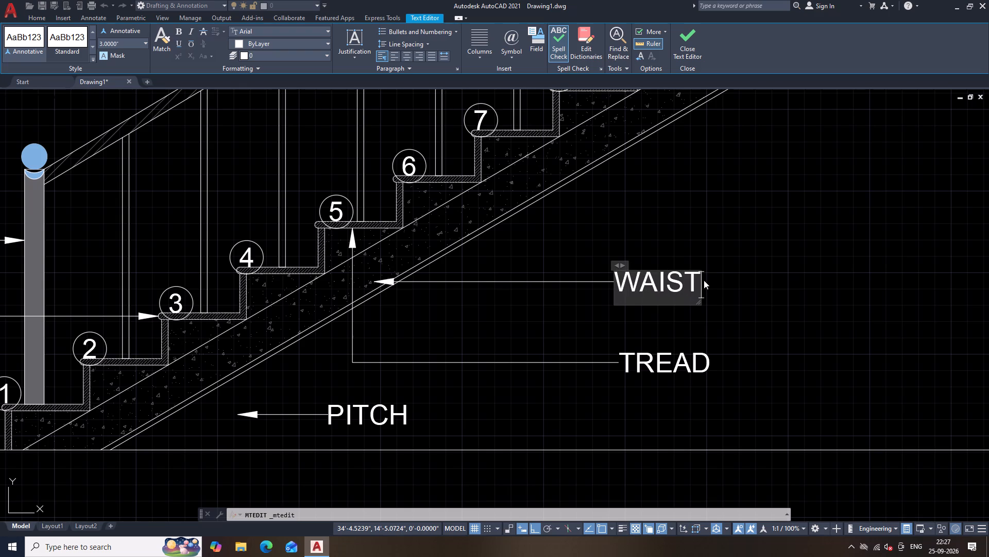
click(763, 321)
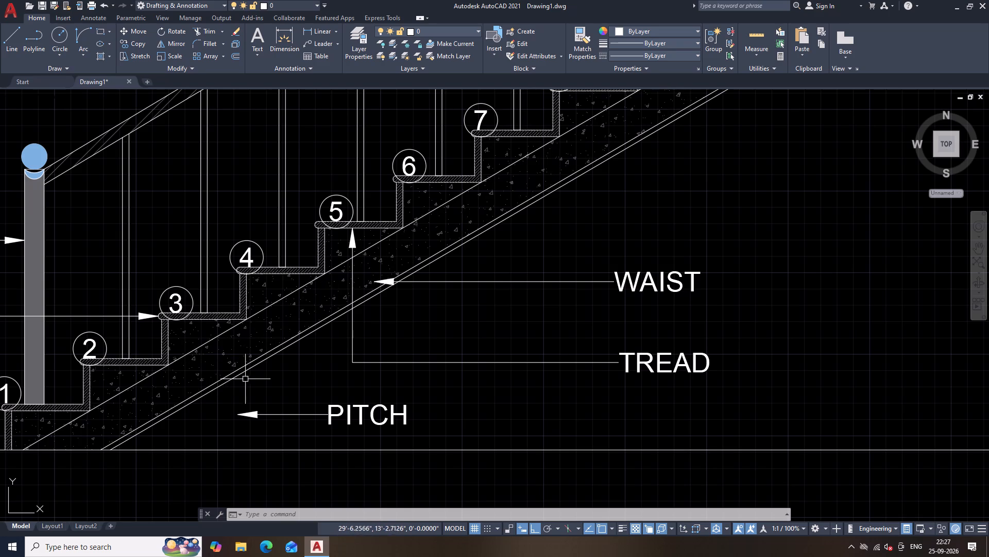
Add a leader labelled RISER from the riser below step 4, running about 4'-8" across, 2" down and 2.6" across, between WAIST and TREAD.
key(space)
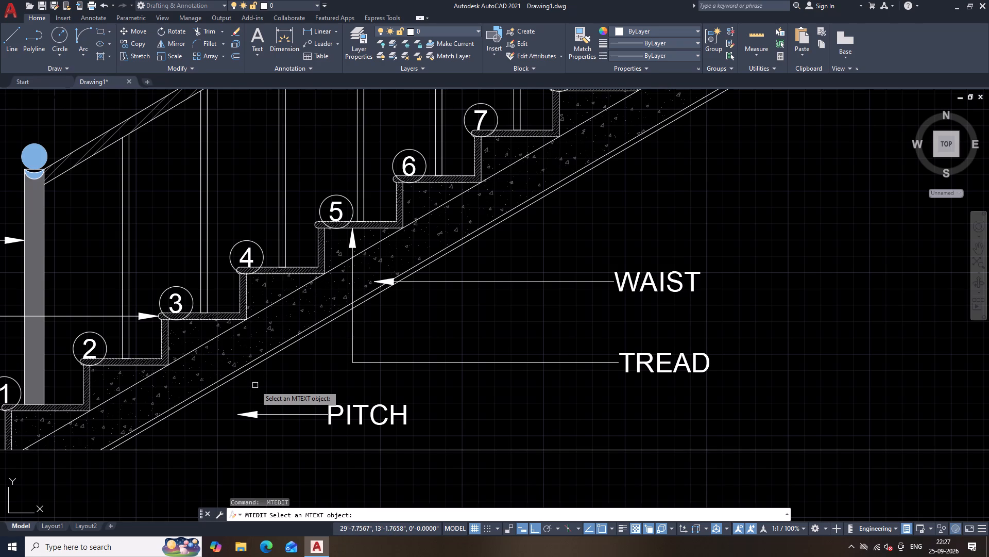
key(Escape)
key(l)
text(EAD)
key(space)
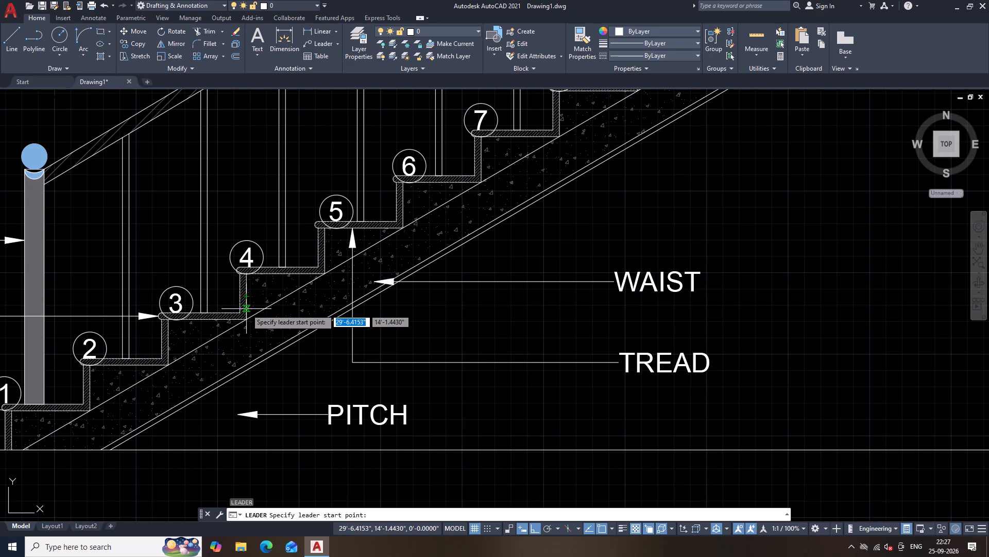
click(246, 309)
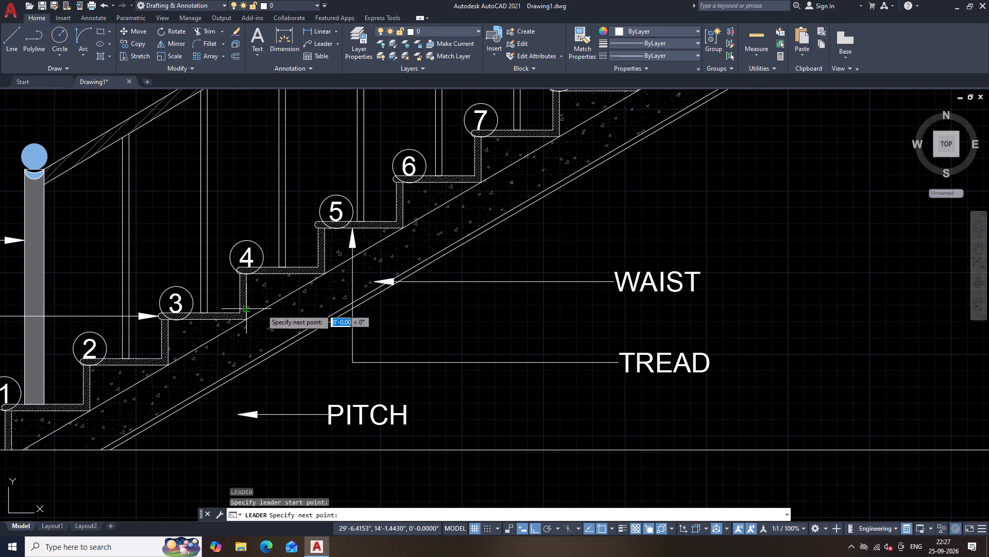
click(610, 321)
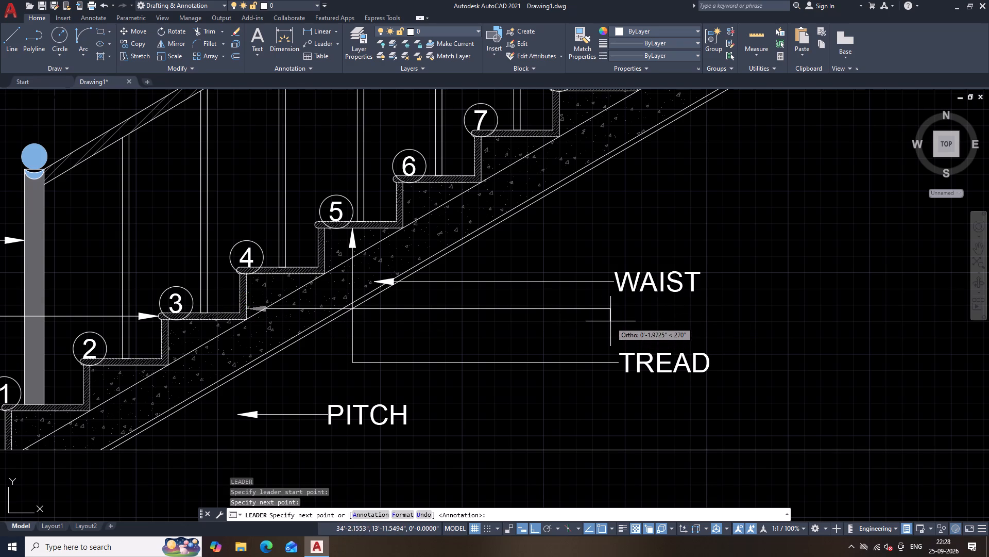
click(610, 321)
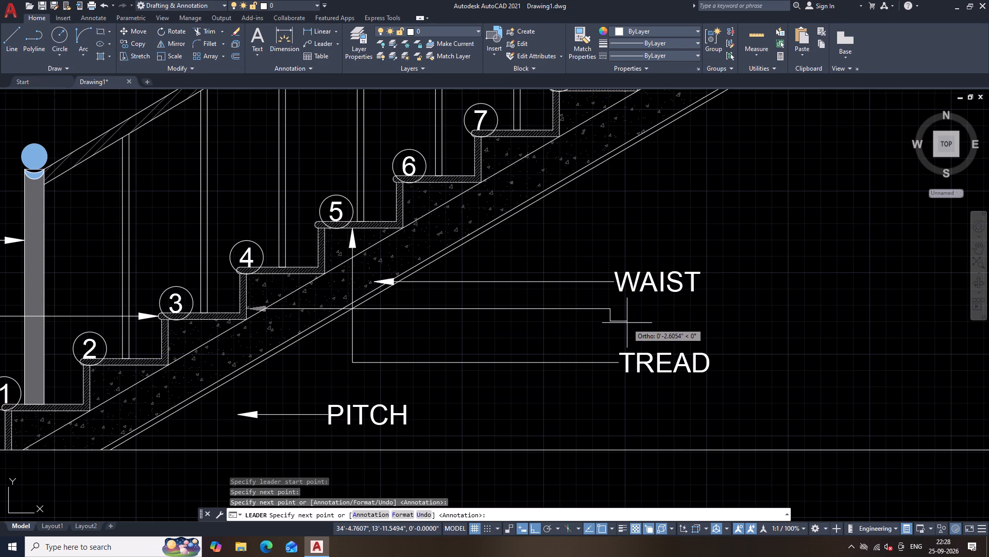
click(627, 323)
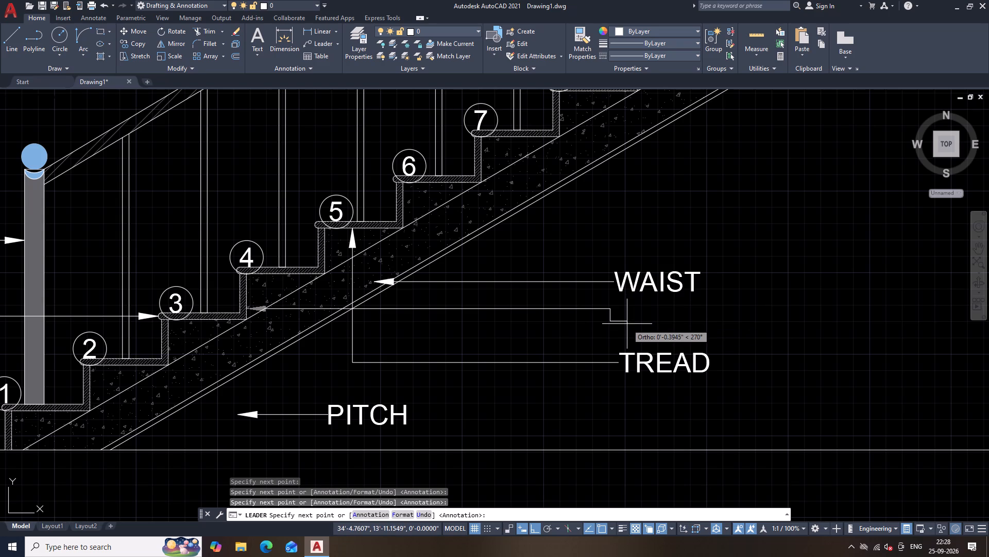
key(space)
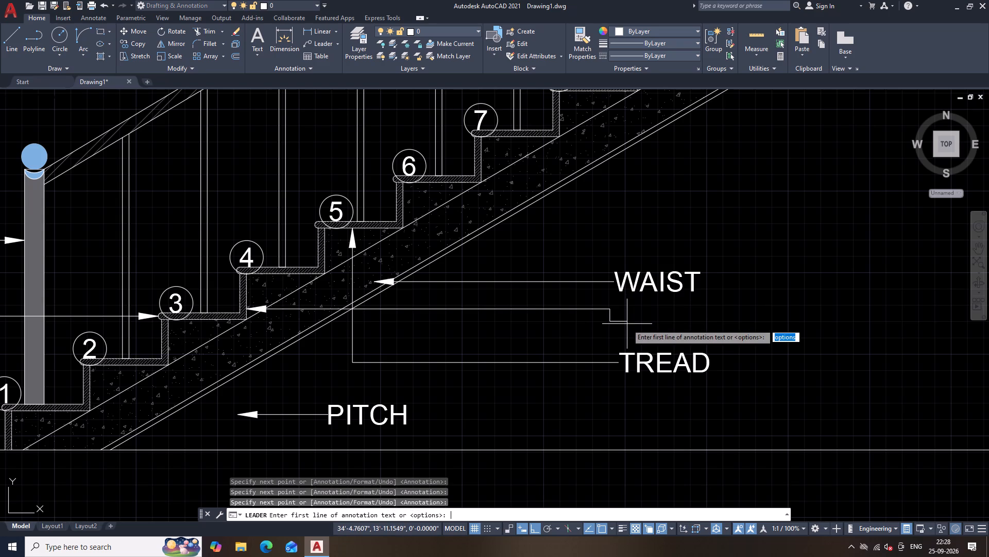
right_click(627, 324)
key(space)
text(RISER)
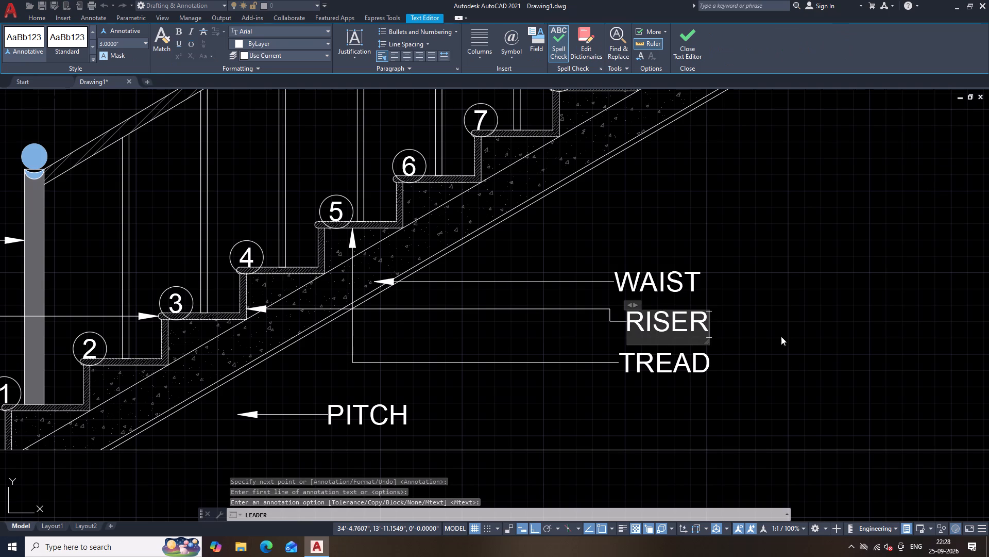
click(768, 327)
Add a horizontal leader about 2'-2" long labelled SOFFIT, pointing to the underside of the sloping slab, above the WAIST note.
key(space)
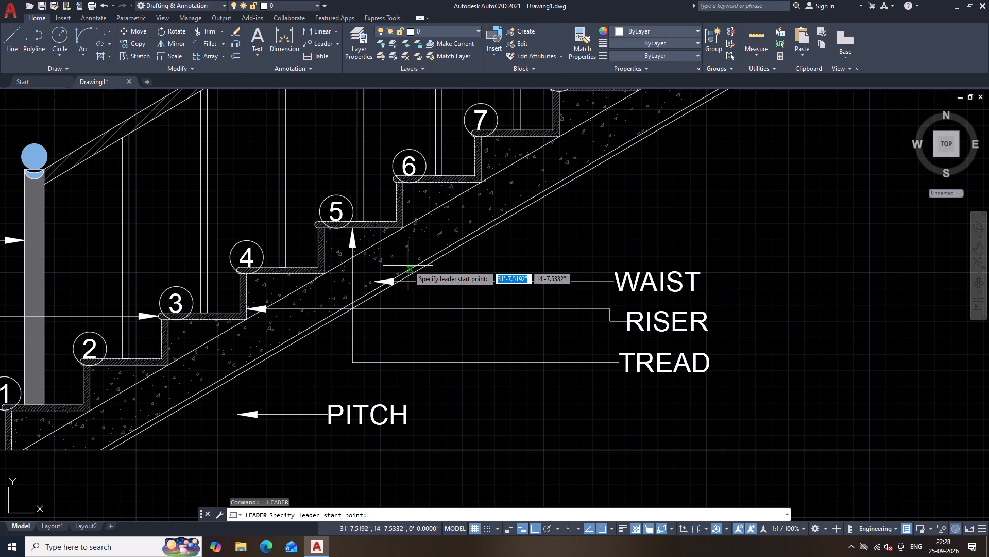
click(444, 255)
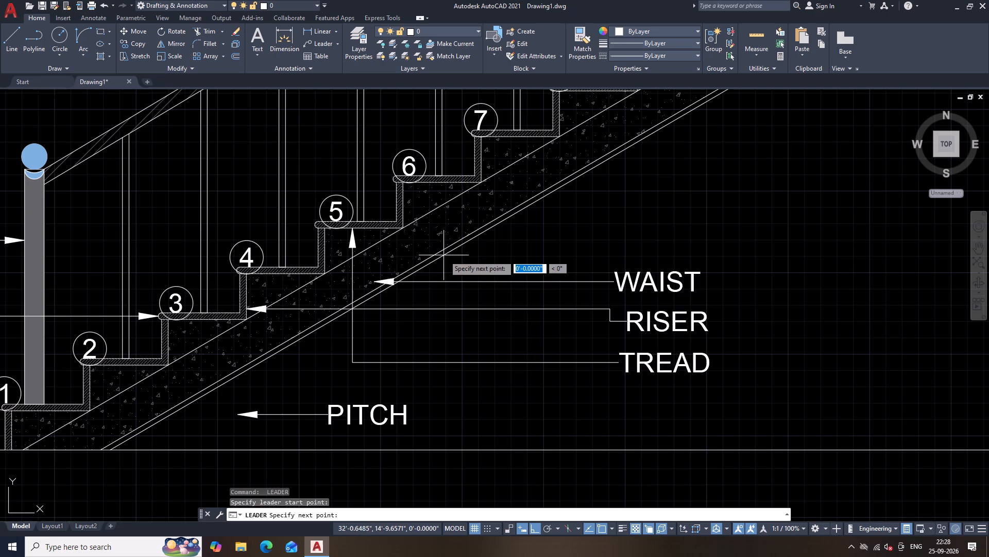
click(612, 253)
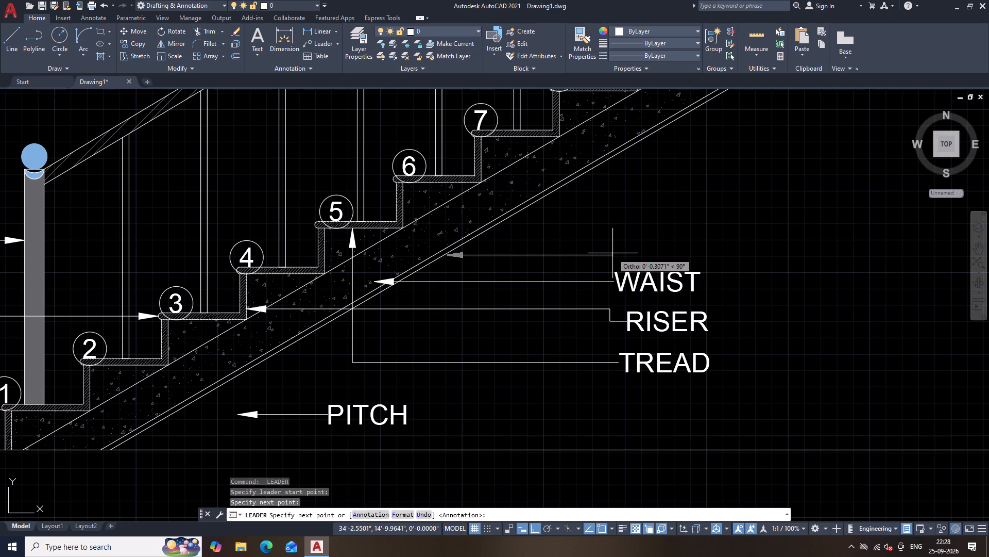
key(space)
right_click(612, 253)
key(space)
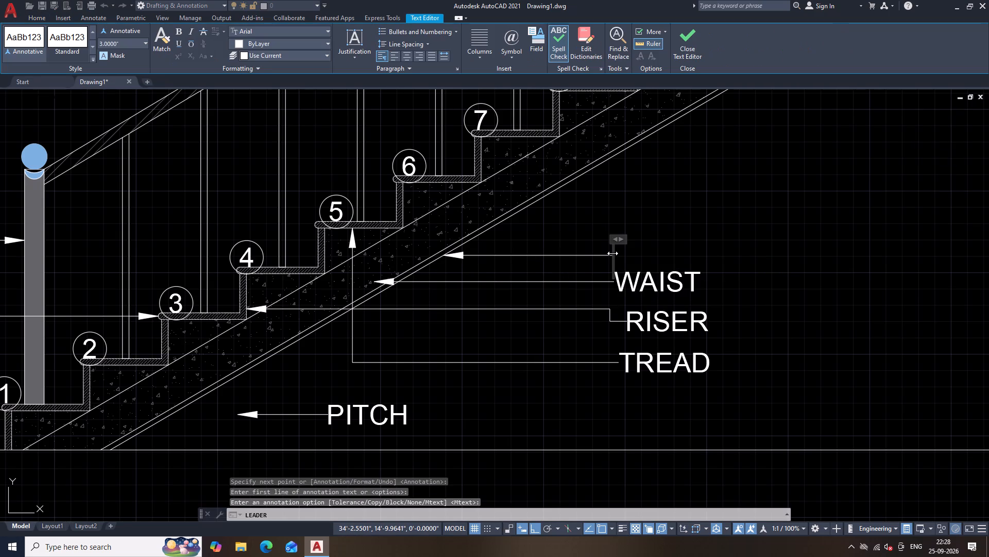
text(SOFFIT)
click(770, 280)
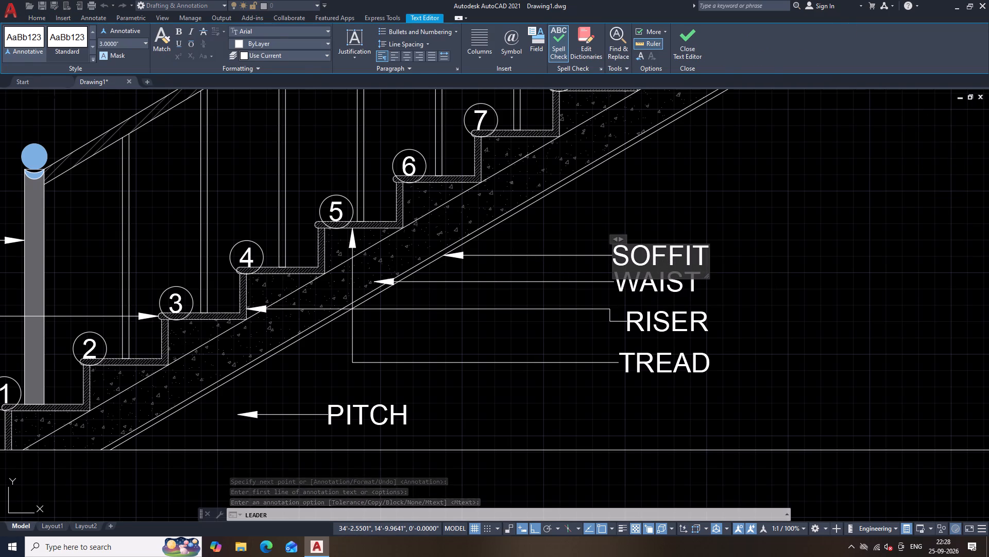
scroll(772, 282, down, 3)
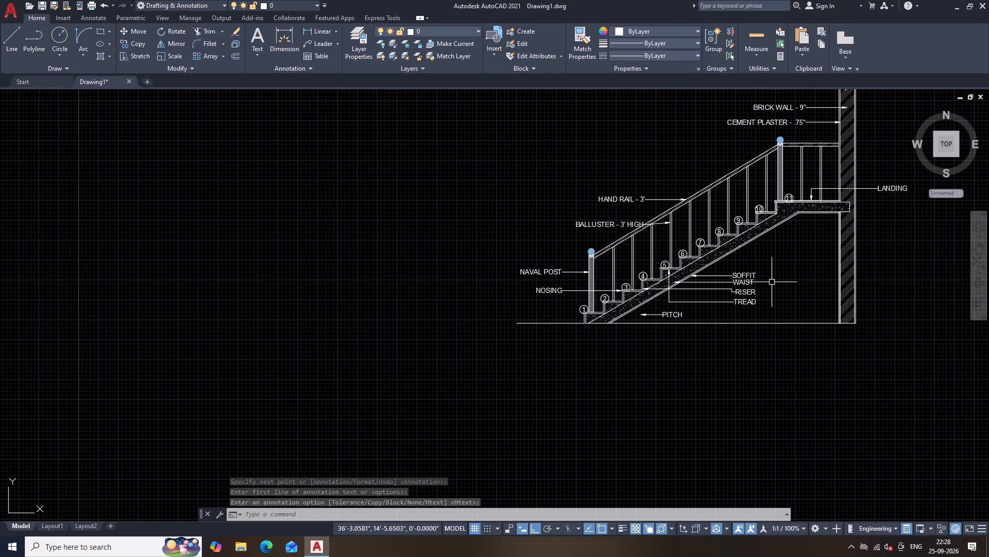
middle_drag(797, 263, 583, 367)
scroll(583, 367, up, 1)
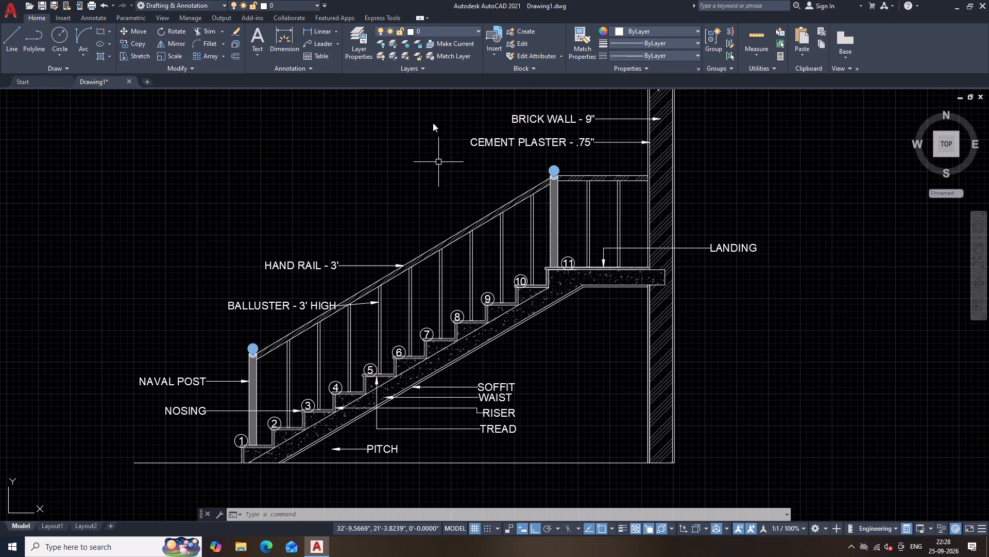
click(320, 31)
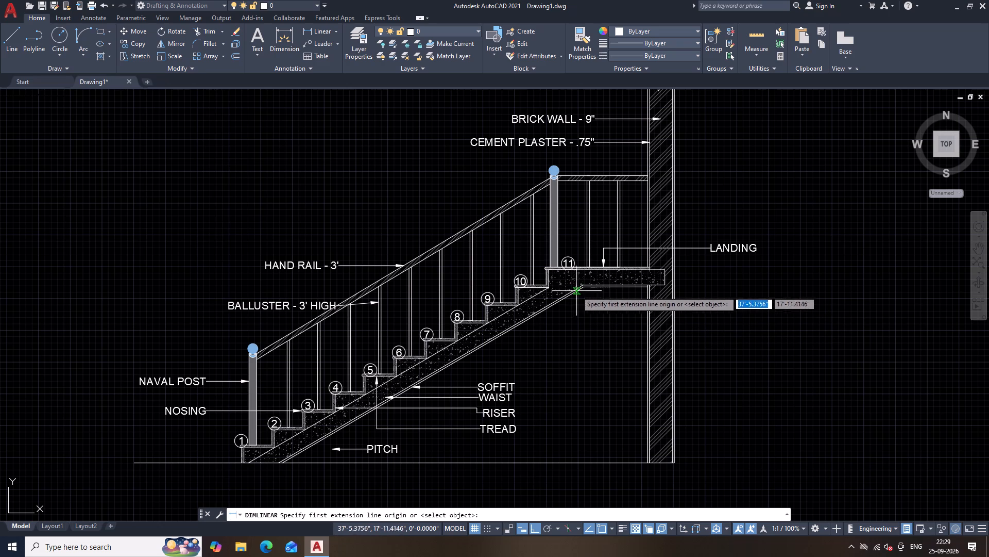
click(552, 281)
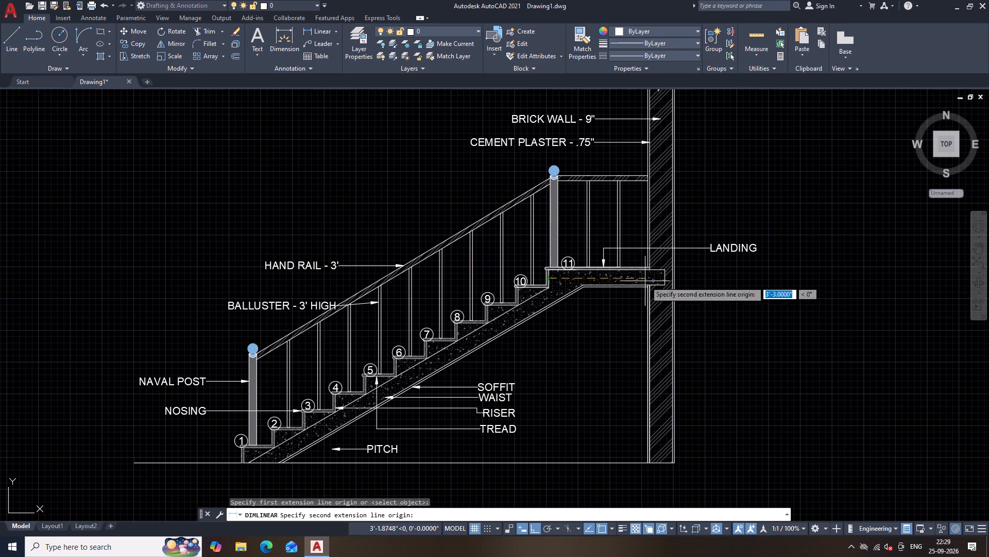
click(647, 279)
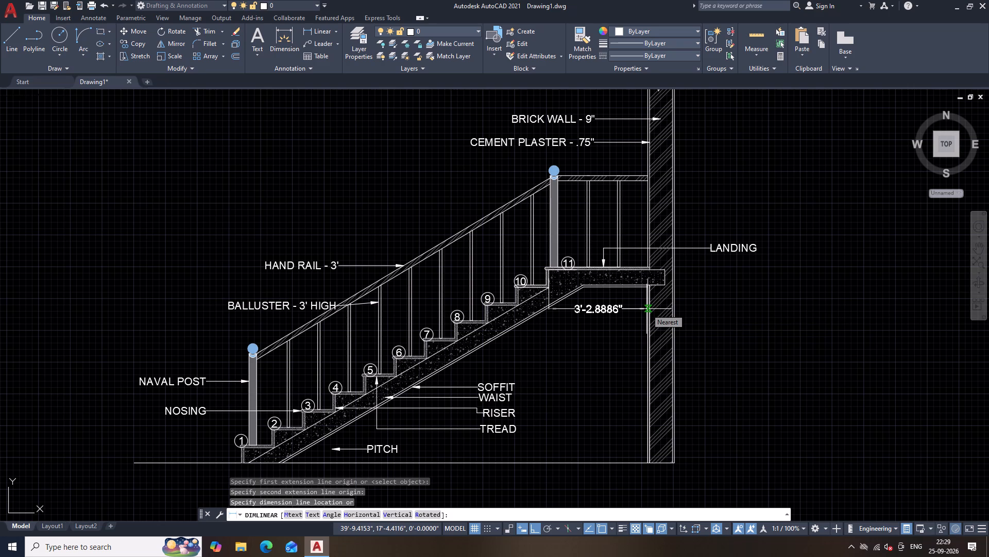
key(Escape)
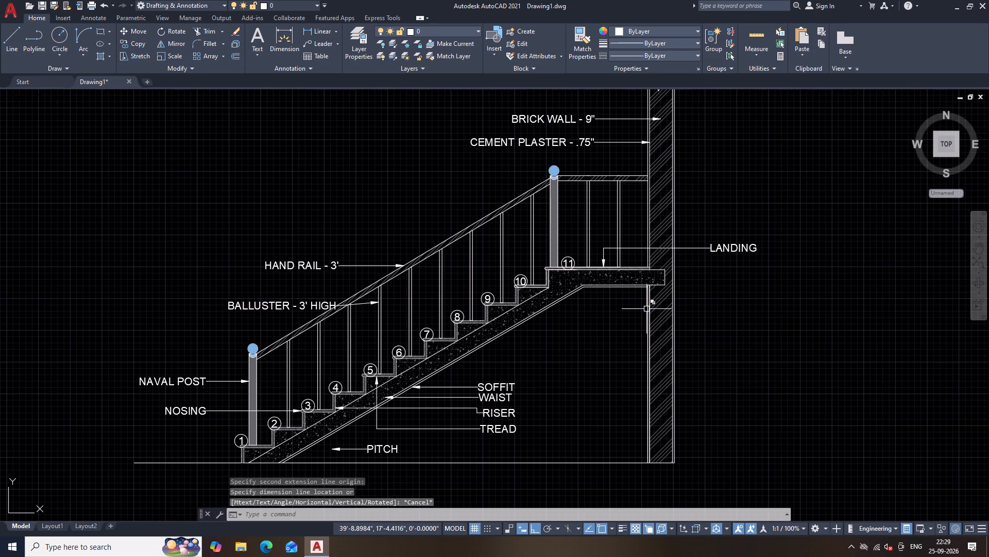
Add a horizontal linear dimension for the landing from the riser face at step 11 to the wall, placed below the slab.
key(space)
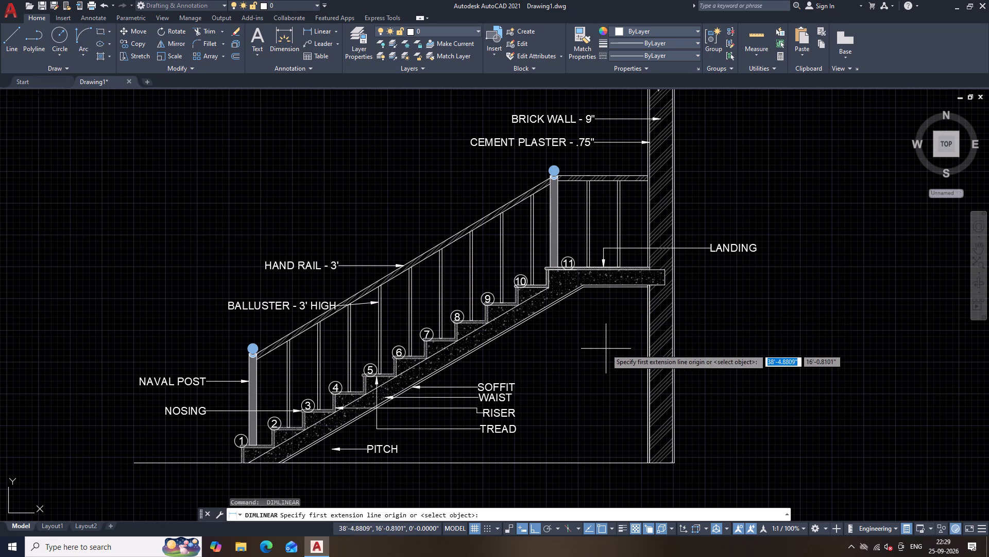
click(550, 271)
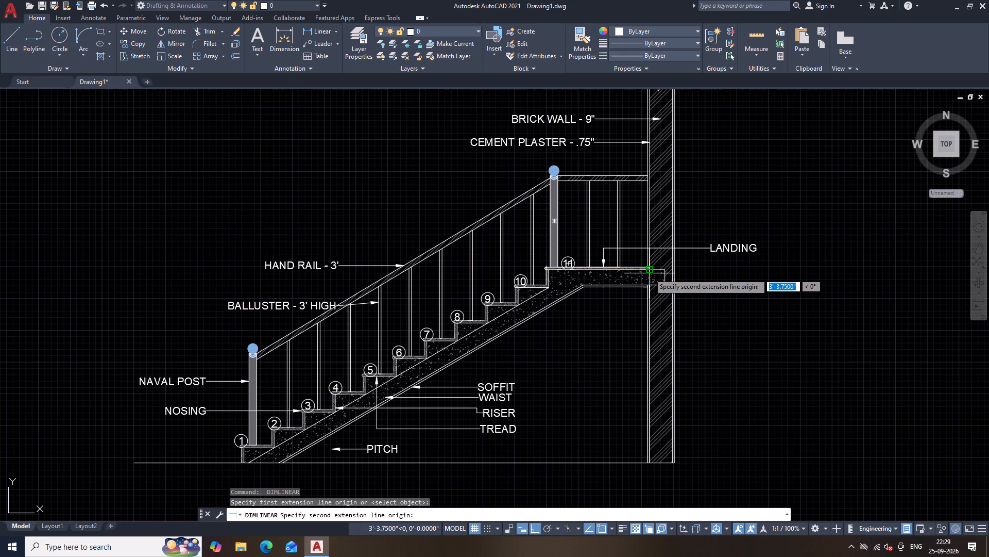
click(647, 273)
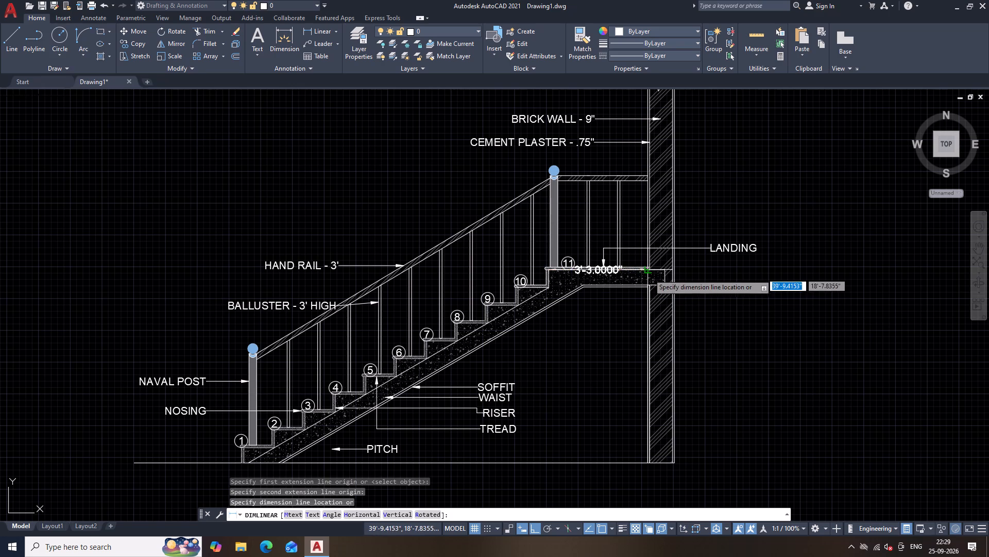
click(646, 321)
key(Escape)
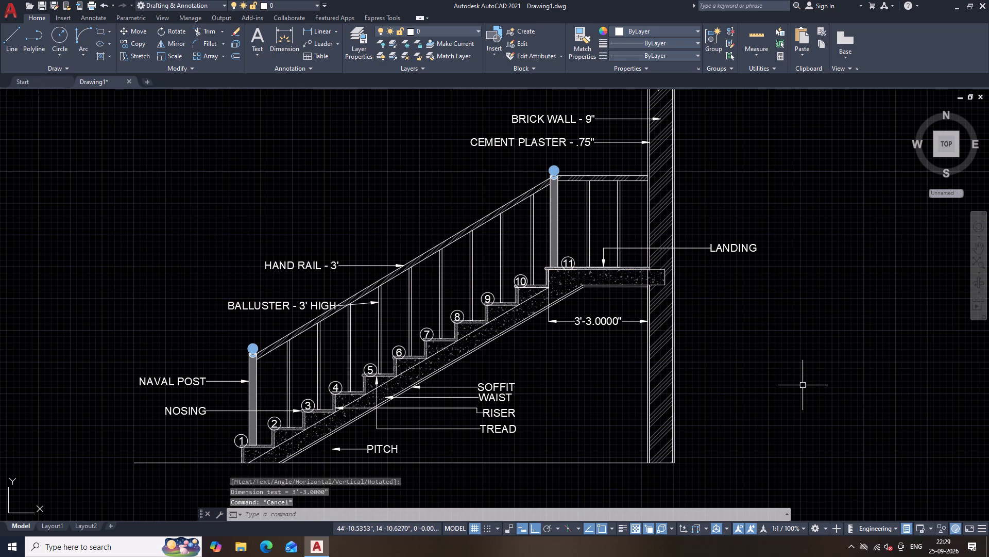
Save the staircase drawing in the Documents folder under the file name RUBI5.
scroll(790, 375, down, 1)
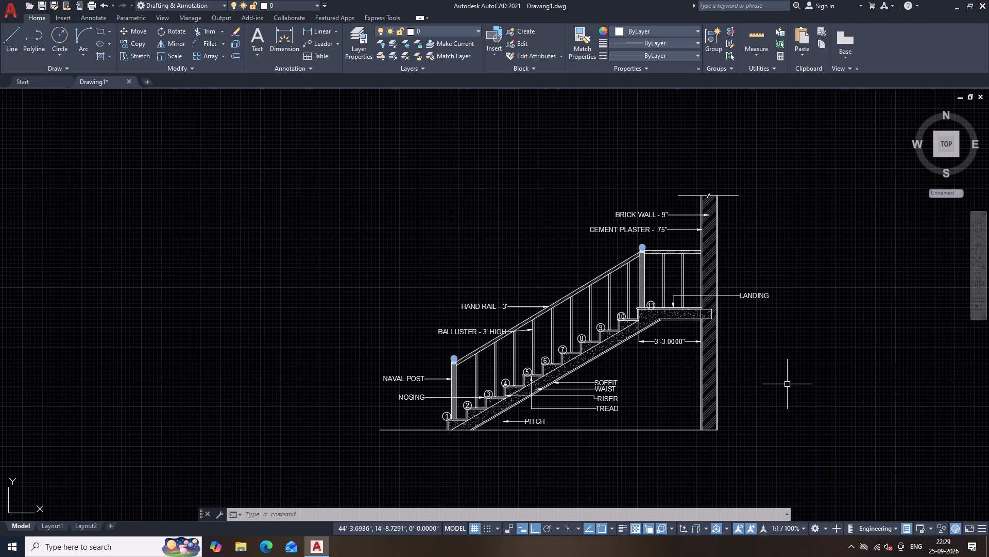
key(ctrl+s)
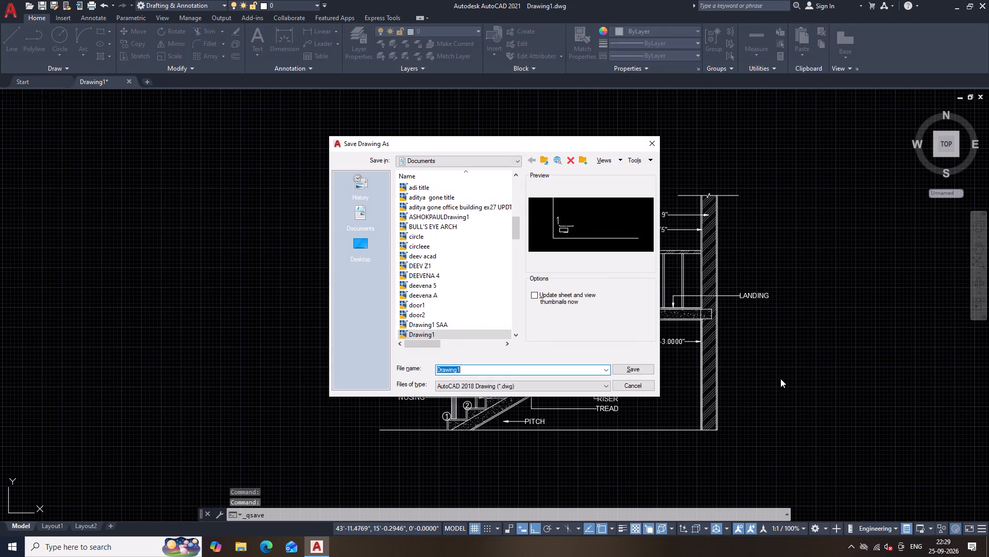
key(r)
text(UBI)
key(5)
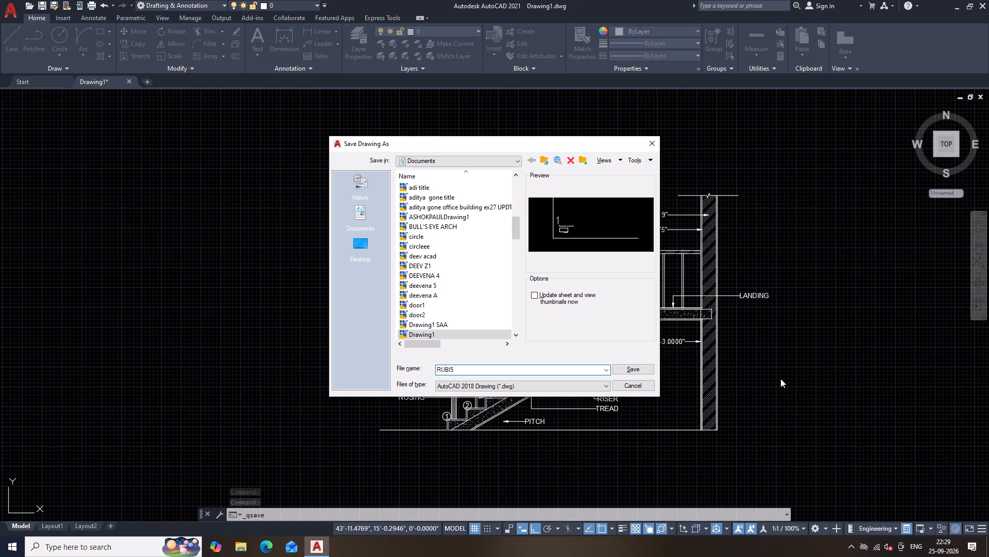
key(Return)
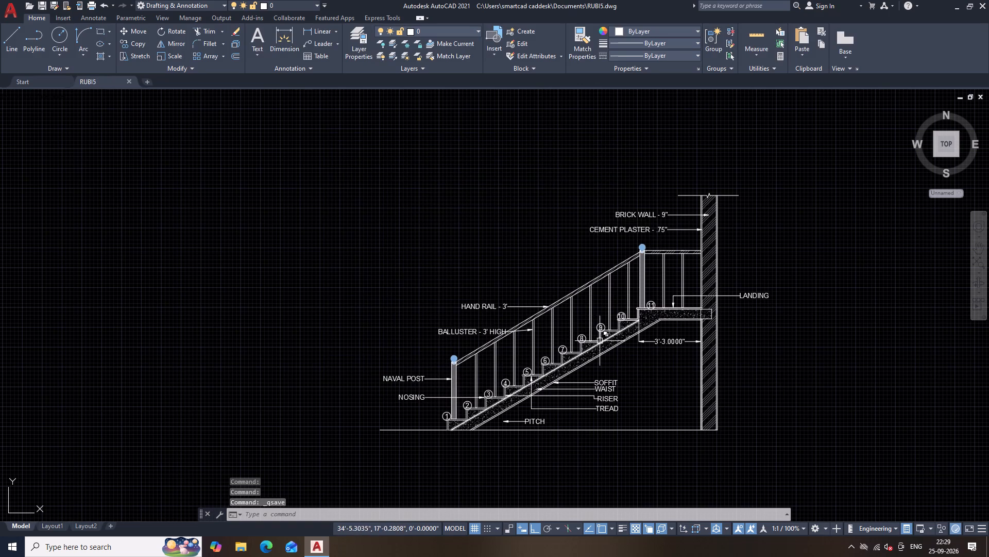
key(ctrl+s)
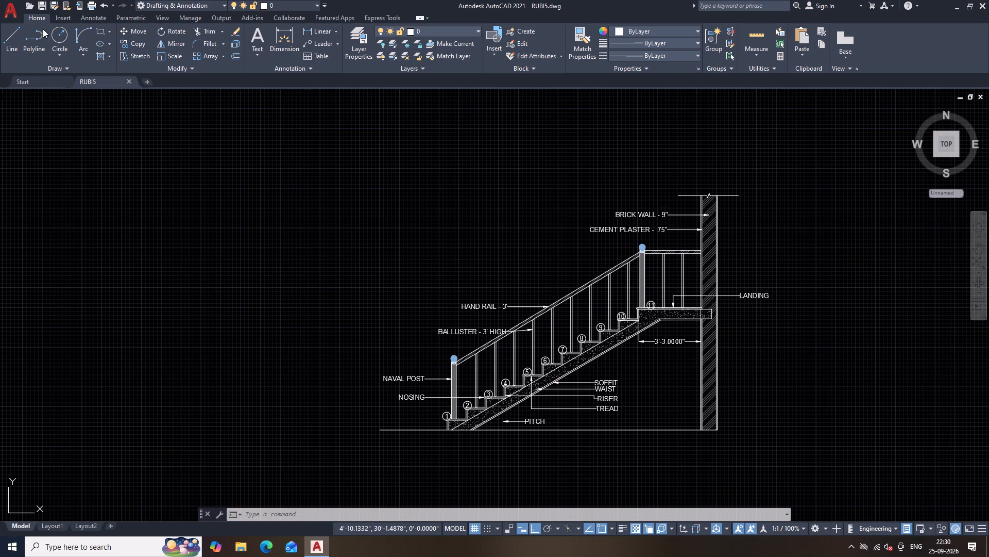
Open the recent drawing RUBI4.dwg.
click(13, 9)
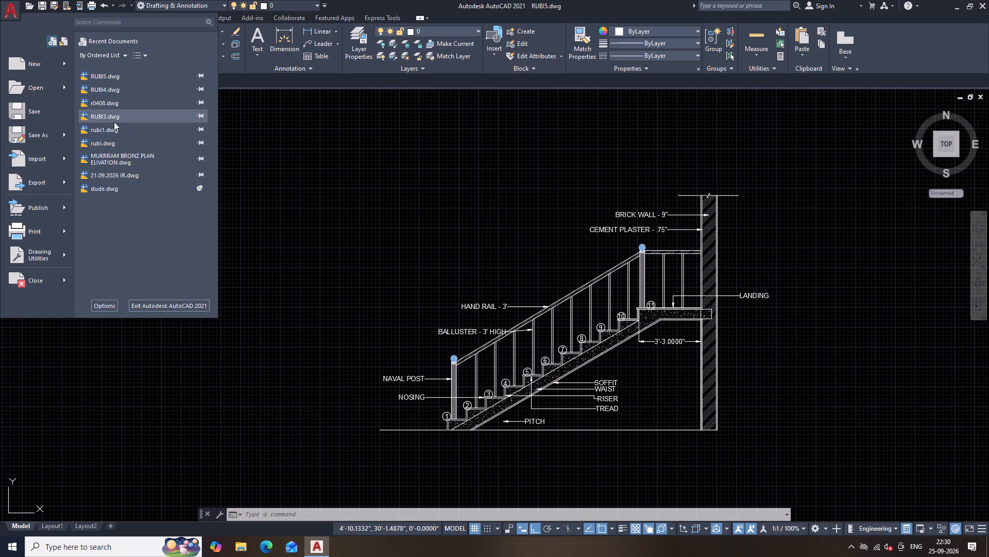
click(111, 93)
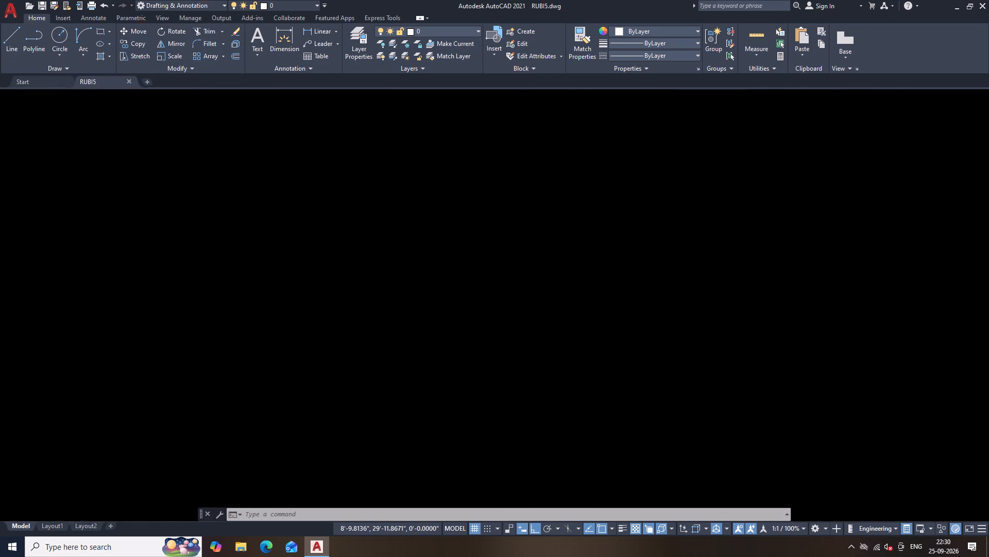
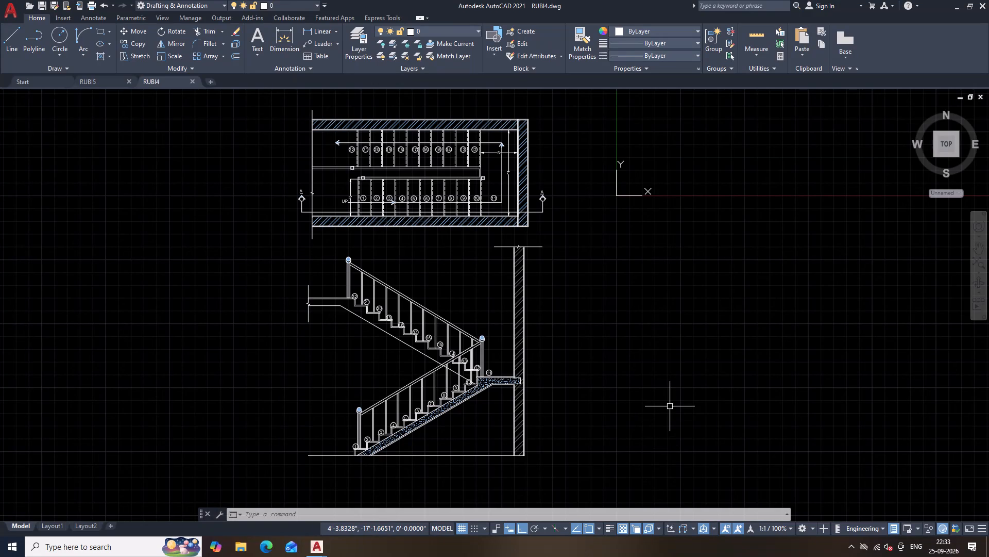
Examine the staircase plan and the two-flight section in RUBI4, including step numbers, railings, landing and wall.
scroll(570, 388, down, 1)
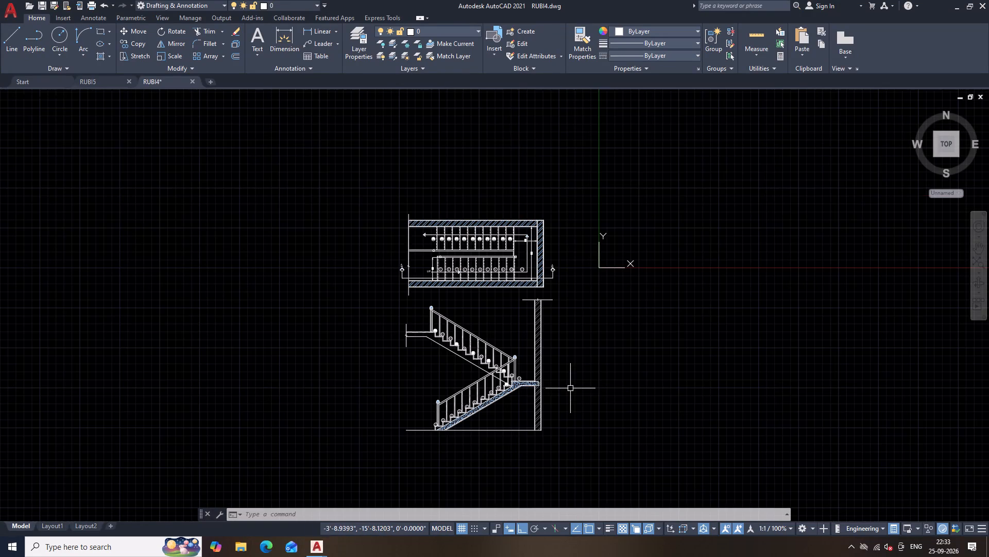
scroll(628, 396, up, 2)
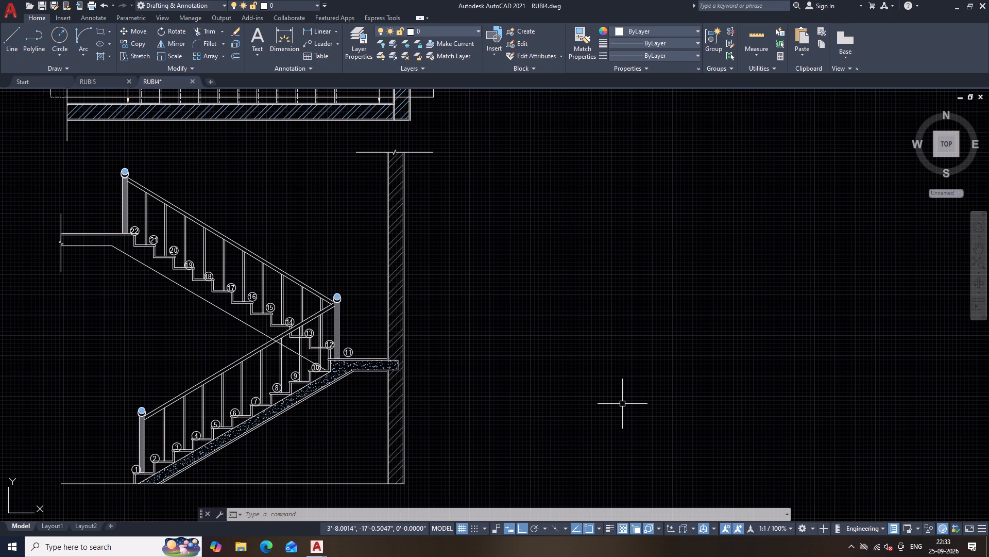
scroll(625, 405, up, 1)
scroll(520, 301, down, 2)
middle_drag(520, 317, 530, 334)
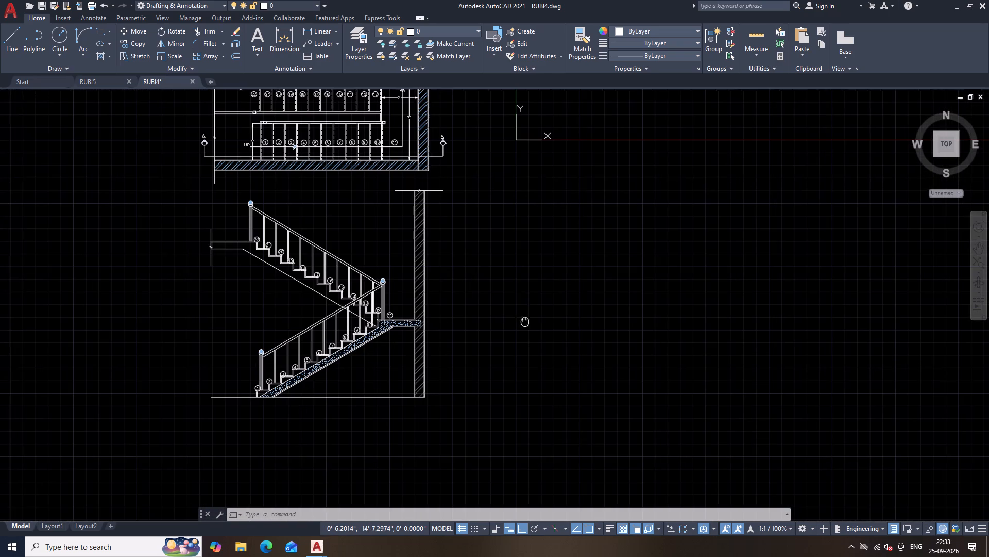
middle_drag(530, 334, 558, 455)
scroll(558, 455, up, 1)
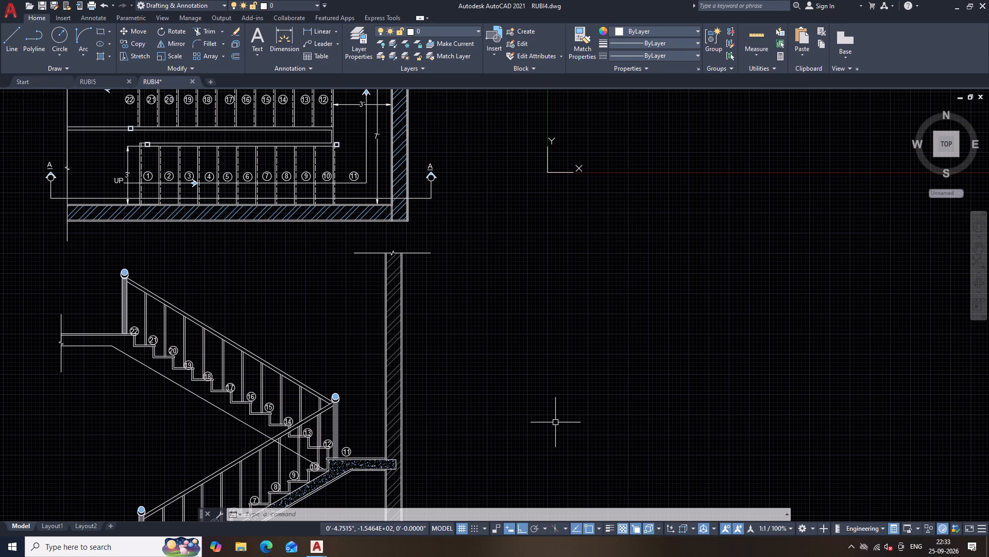
scroll(555, 422, down, 1)
middle_drag(555, 422, 555, 386)
scroll(555, 422, up, 1)
scroll(557, 398, down, 1)
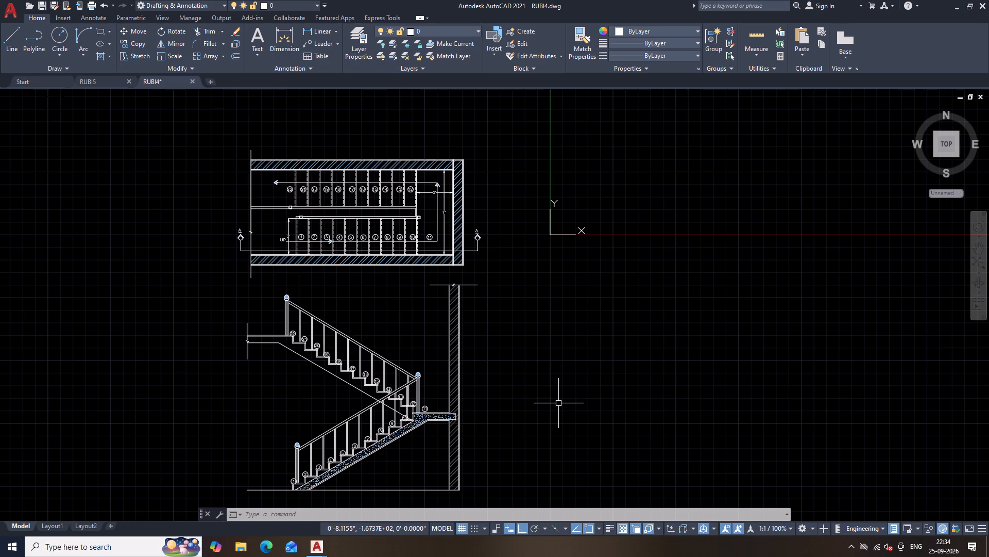
Start a leader annotation with the LEADER command for the two-flight staircase section.
text(LEAD)
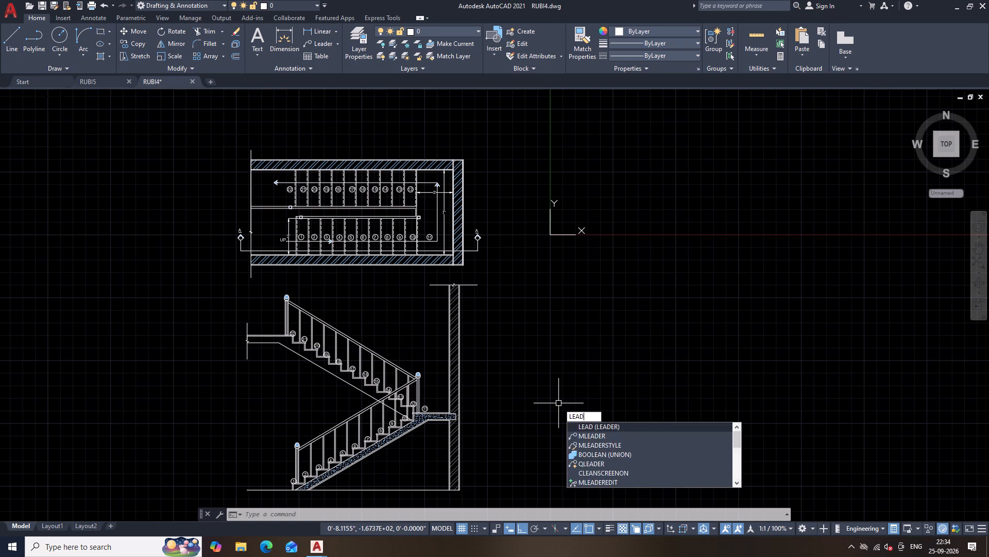
key(space)
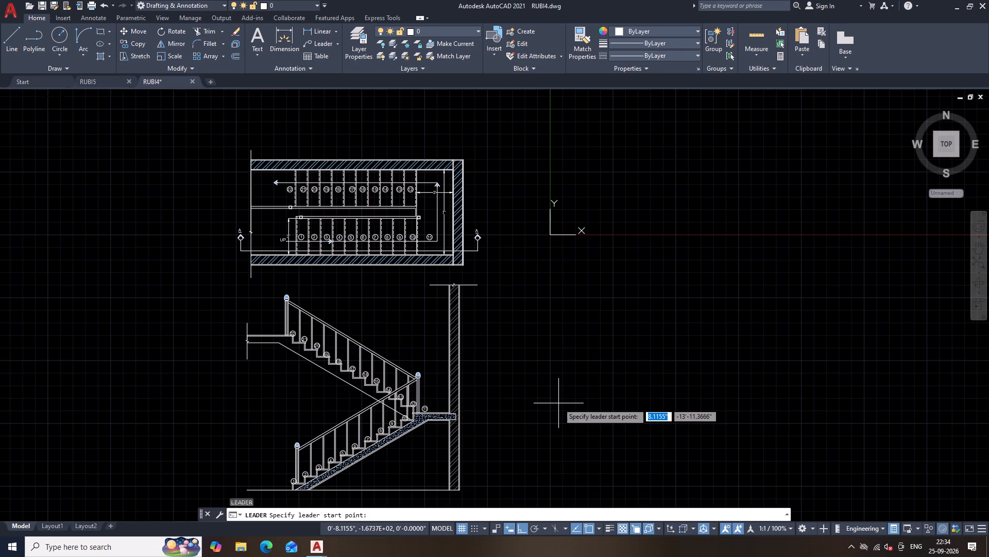
scroll(558, 403, up, 1)
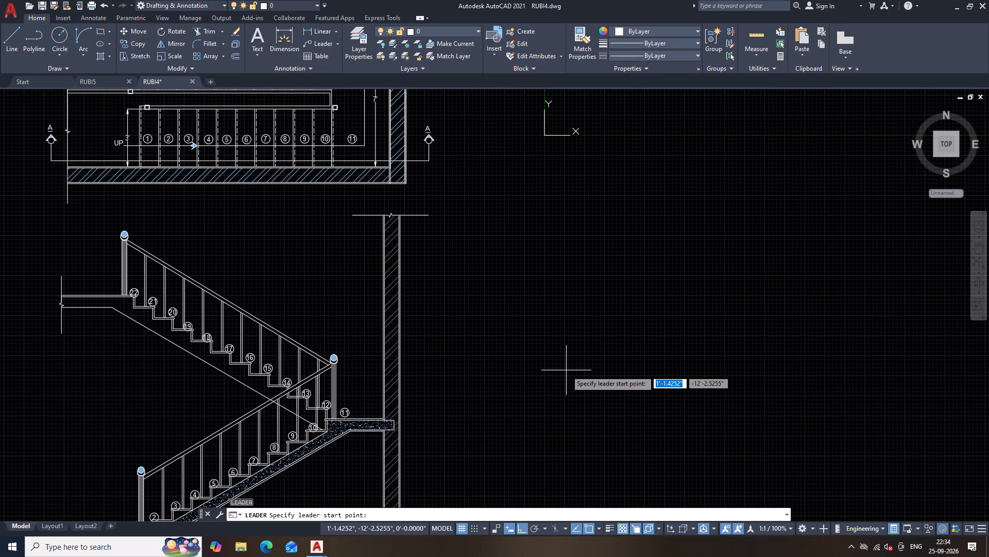
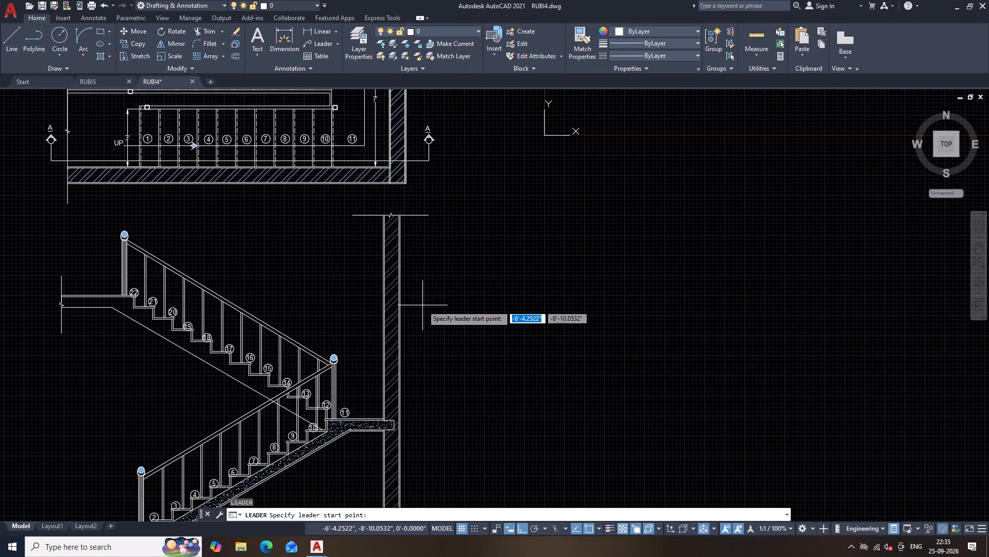
Place a leader on the hatched wall of the section and label it BRICK WALL - 9".
click(391, 254)
click(373, 254)
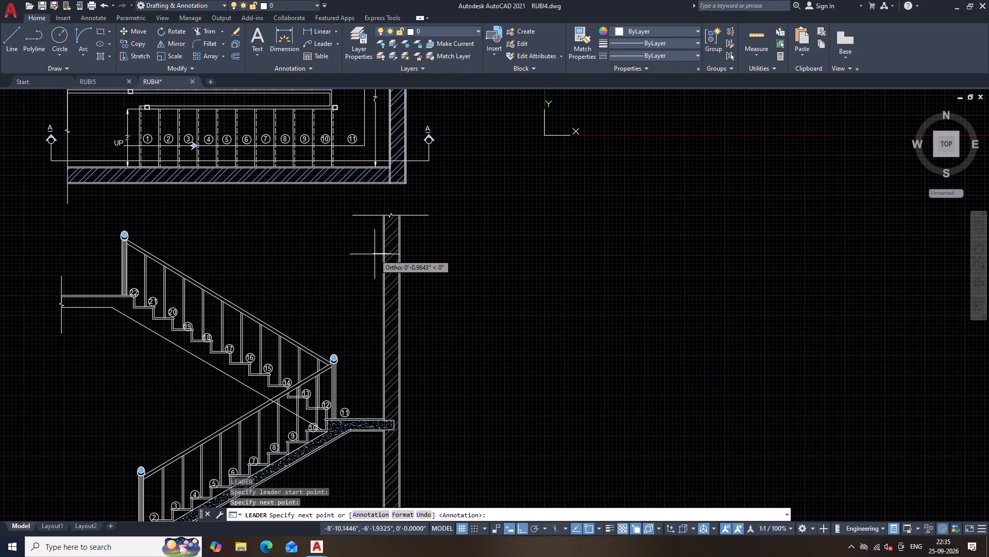
key(space)
right_click(374, 254)
key(space)
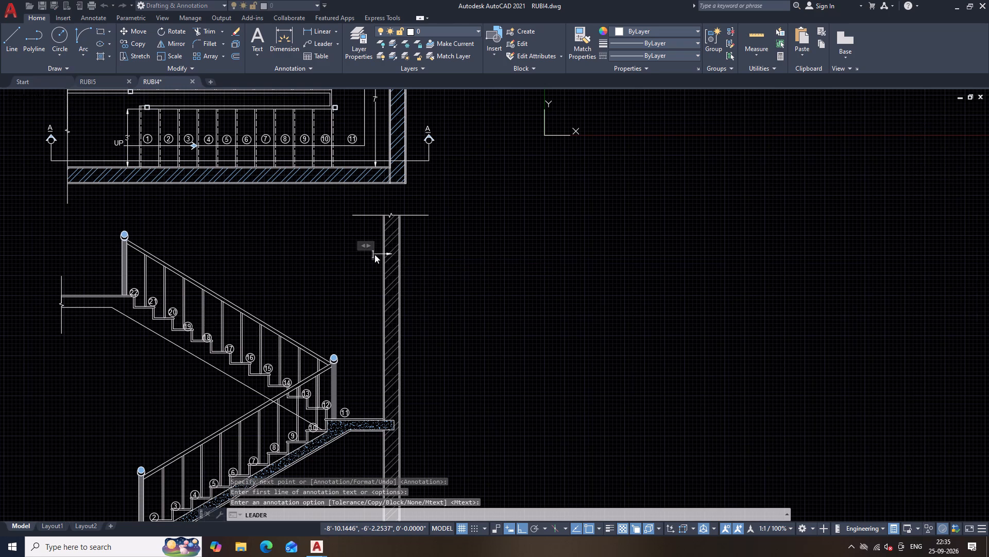
text(BRI)
text(CK WALL)
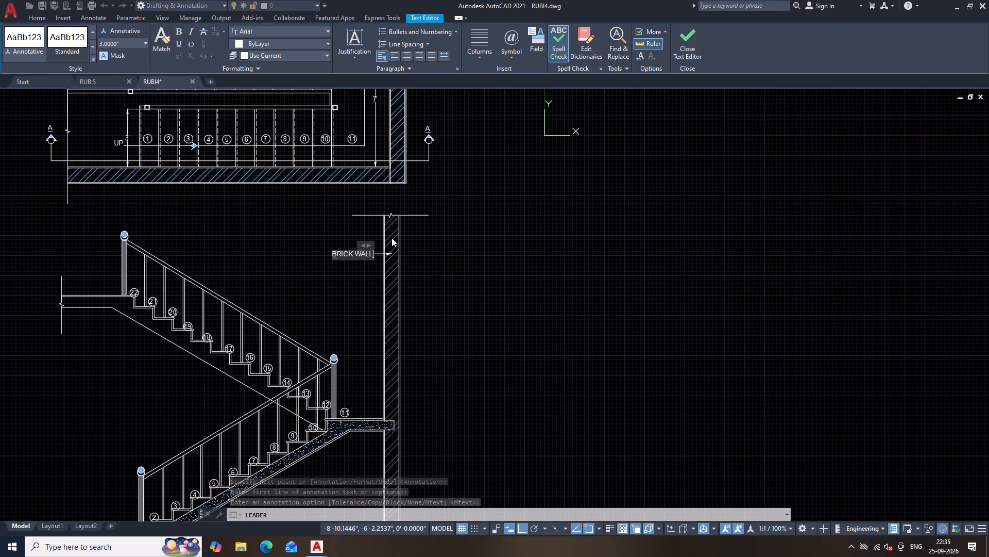
key(space)
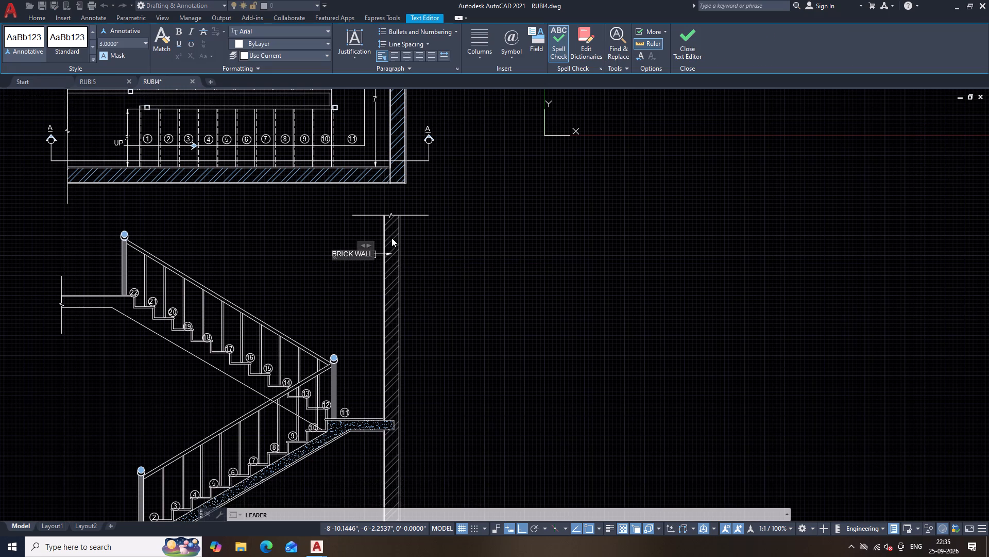
text(- 9)
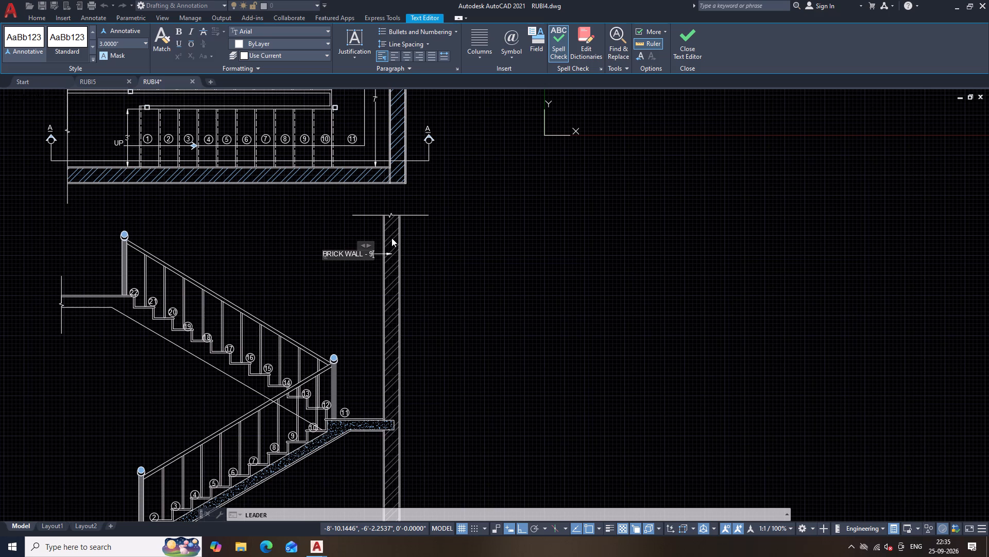
key(shift+quotedbl)
click(328, 307)
Add a leader to the wall's inner face with the two-line note CEMENT / PLASTER - .75".
key(space)
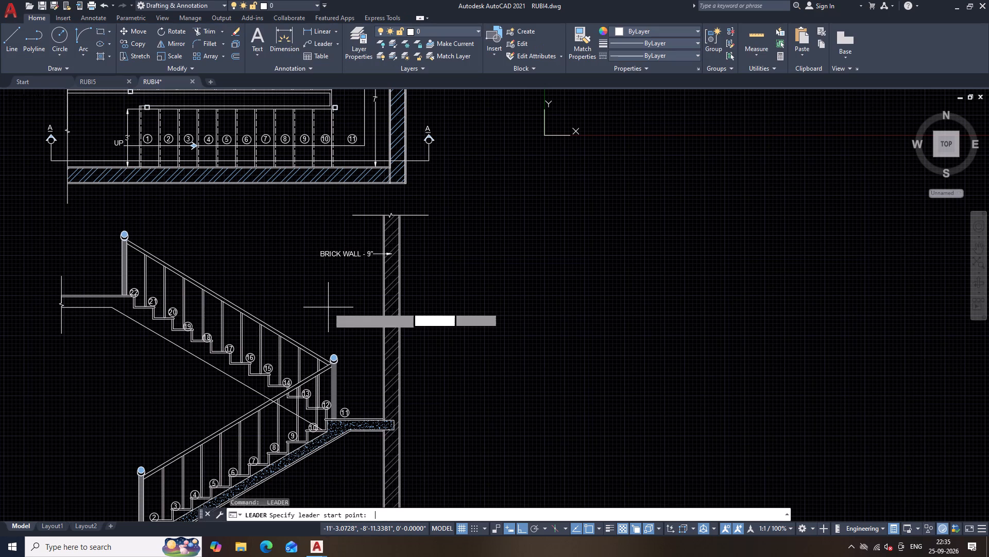
click(382, 267)
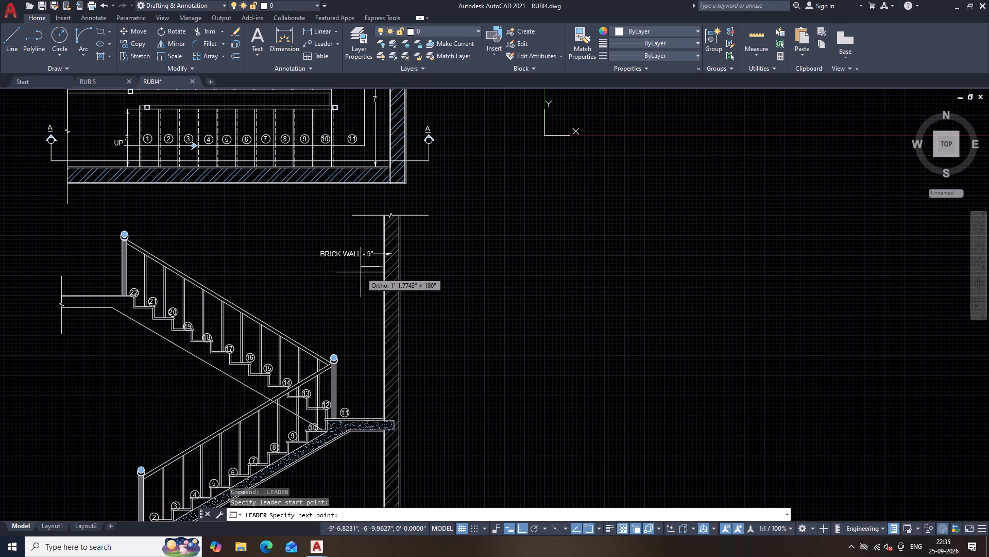
click(352, 271)
key(space)
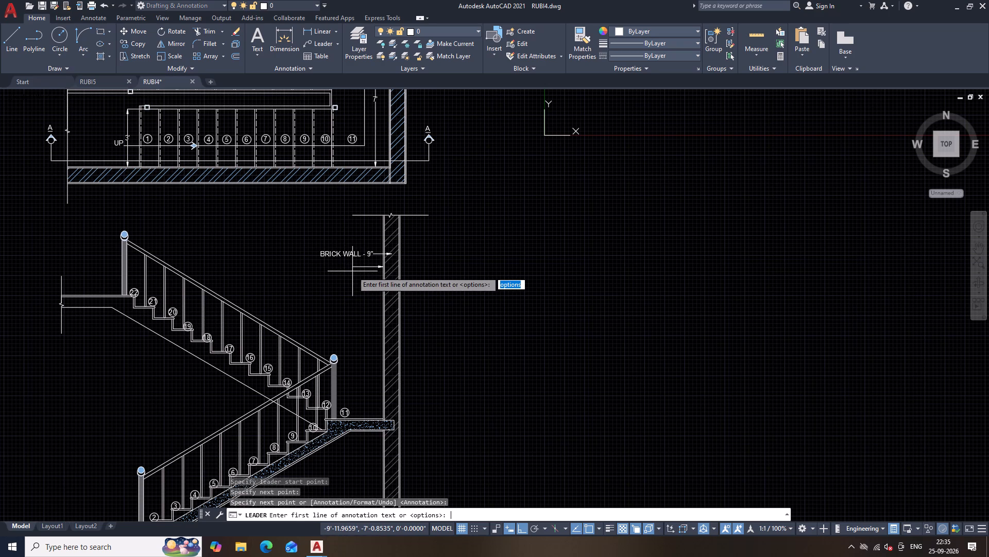
right_click(352, 271)
key(space)
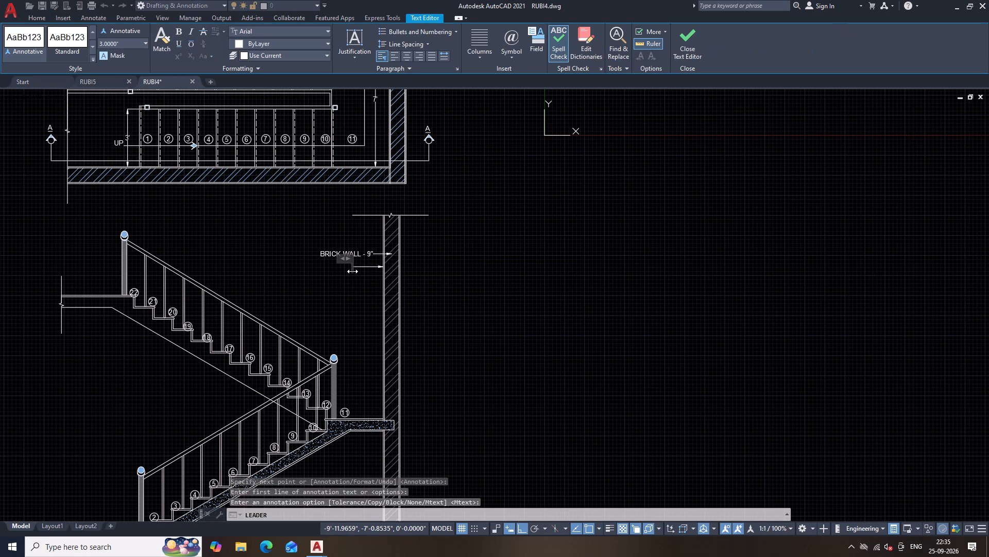
text(CEMENT)
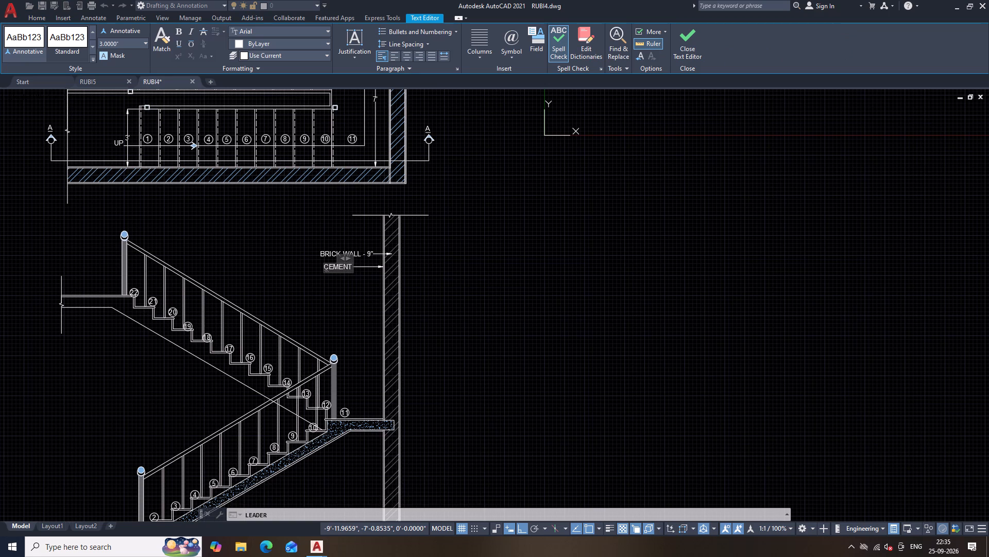
key(Return)
text(PLASTER)
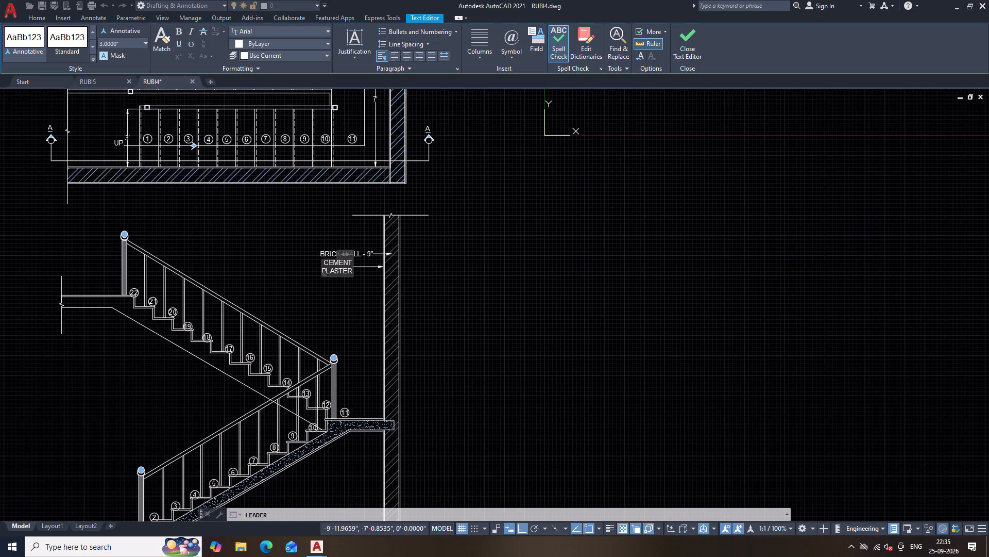
key(space)
text(-)
key(space)
text(.75)
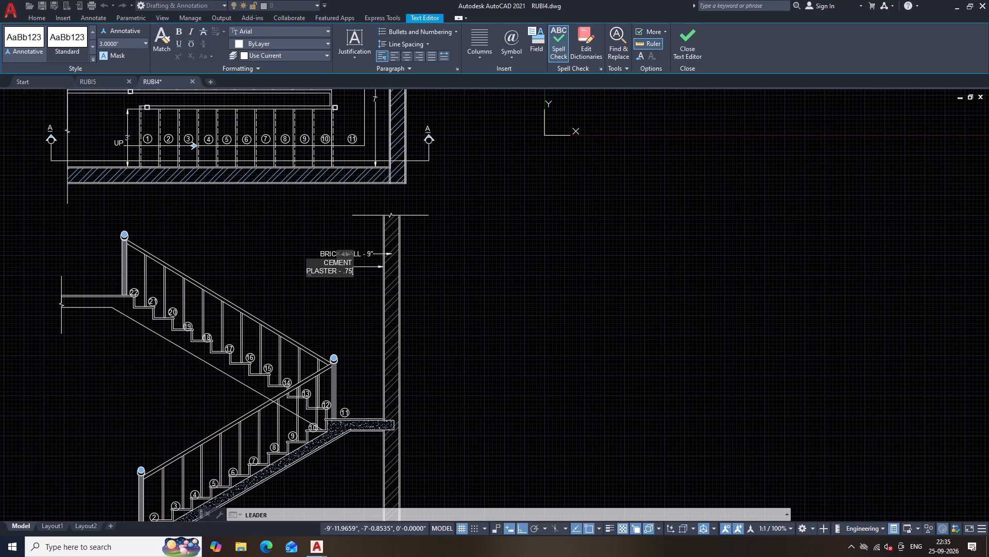
key(shift+quotedbl)
click(367, 299)
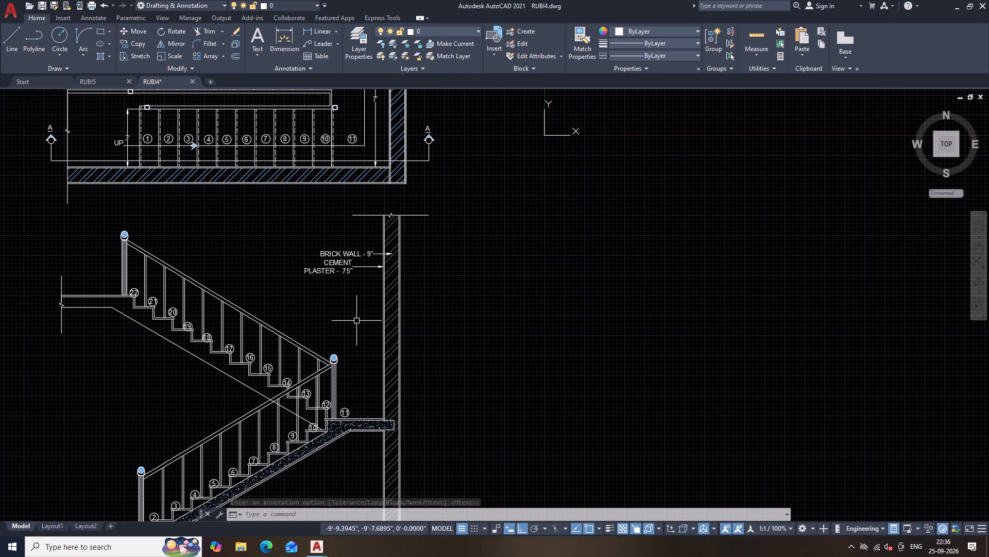
Add a leader at the top of the upper flight's railing labelled HANDRAIL - 2".
key(space)
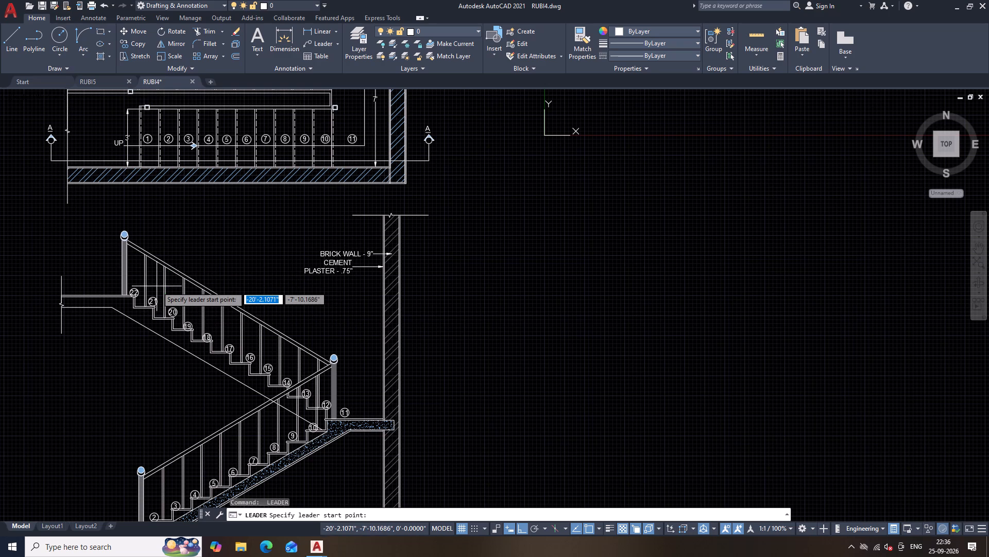
click(135, 247)
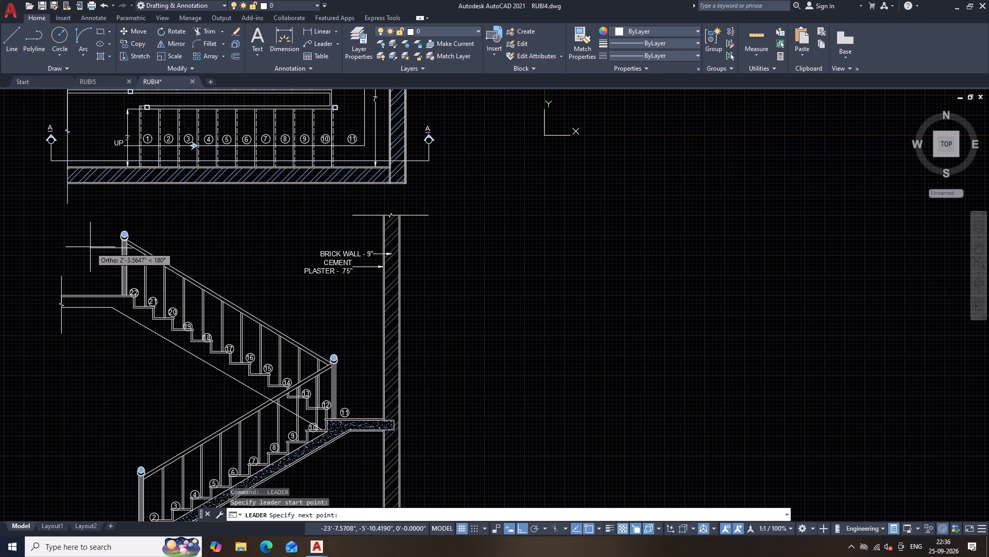
click(90, 247)
key(space)
right_click(90, 247)
key(space)
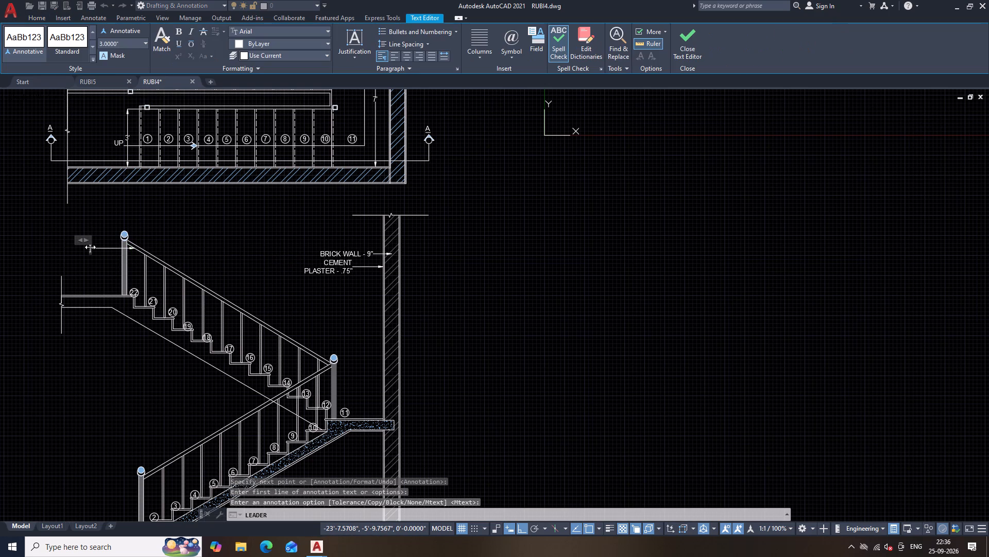
text(HANDRAIL)
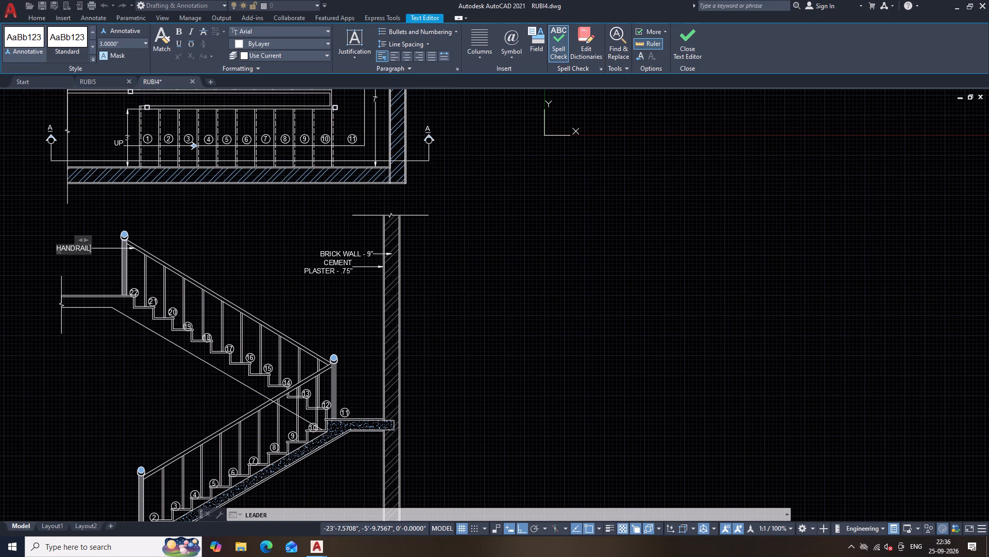
key(space)
text(- 2)
key(shift+quotedbl)
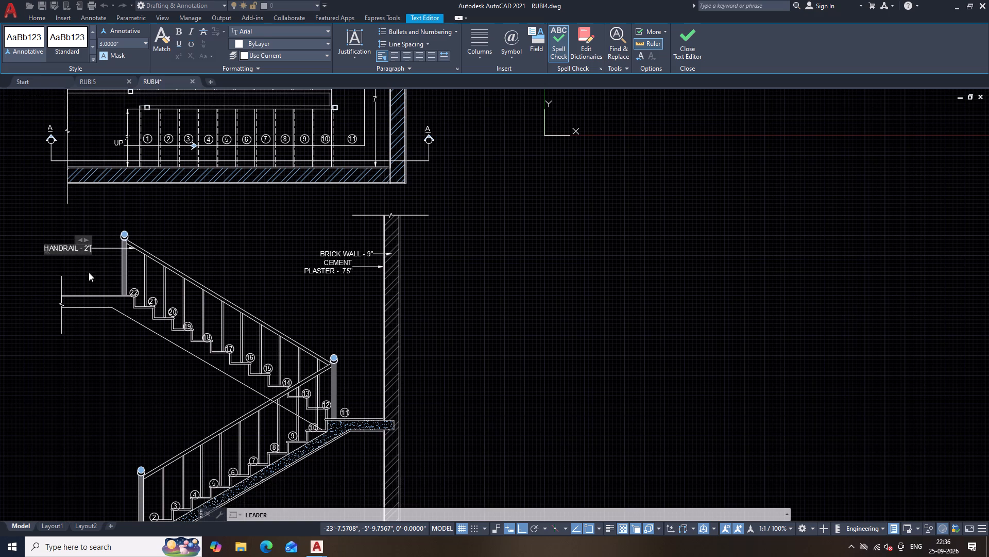
click(94, 262)
Add a leader to the upper flight's top post, below the handrail note, labelled NEWEL POST - 3' HIGH.
key(space)
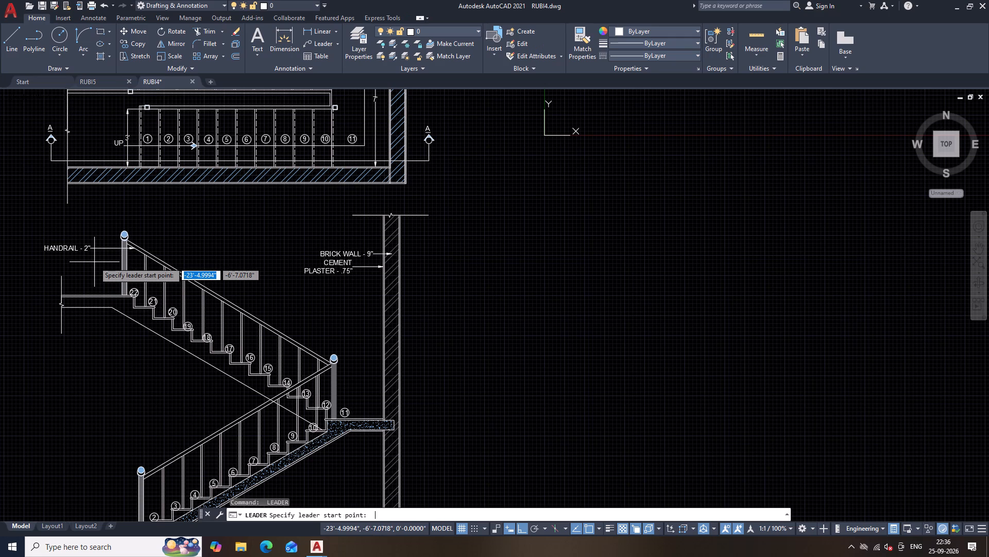
click(123, 261)
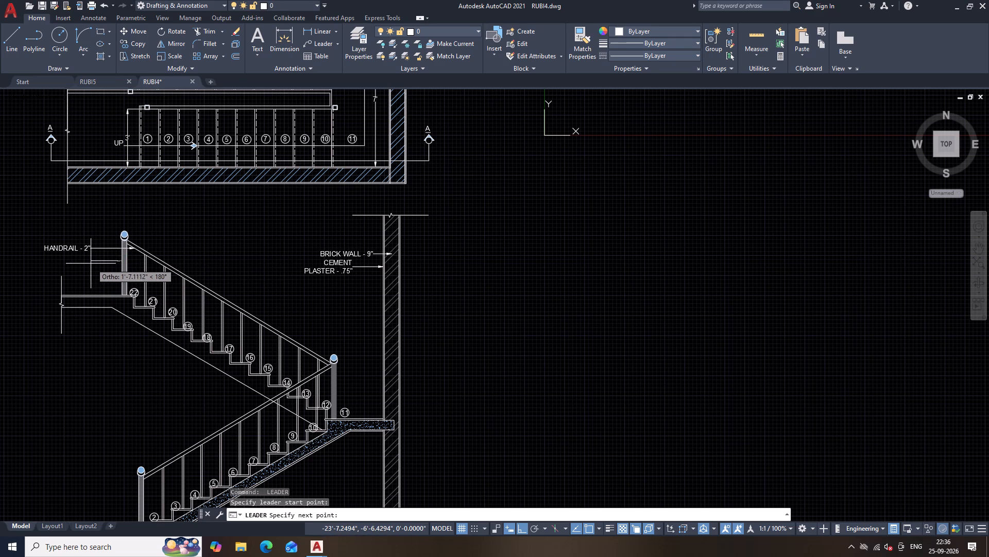
click(91, 264)
key(space)
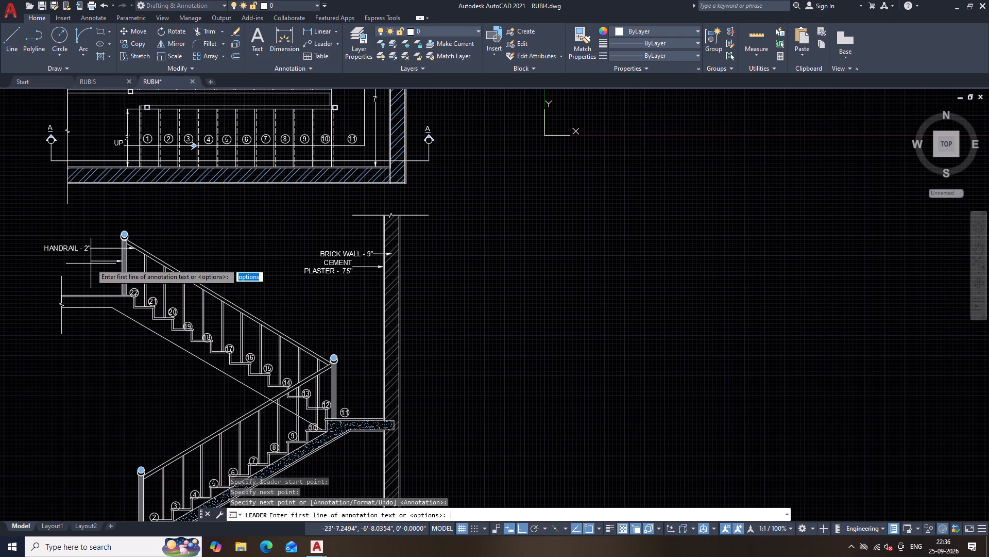
right_click(91, 264)
key(space)
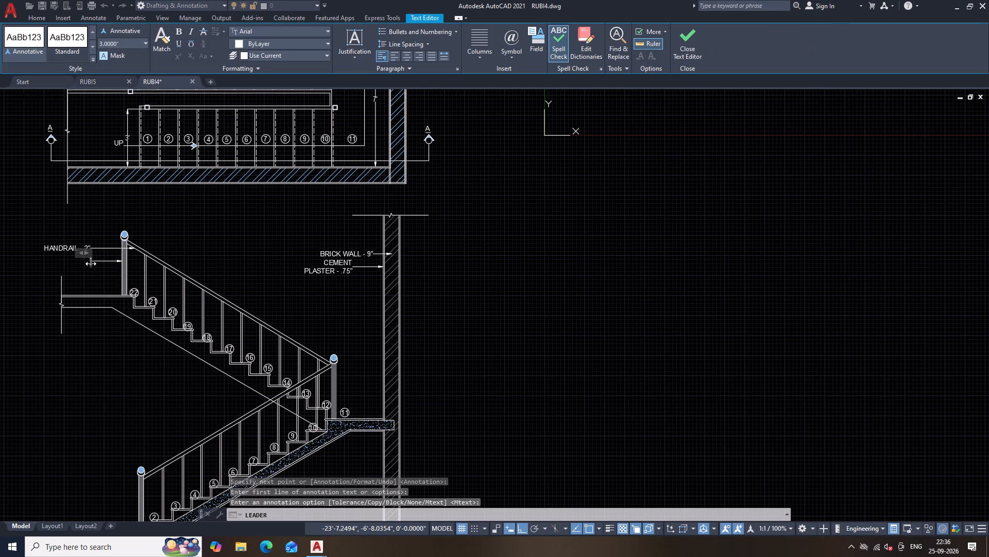
text(NEWEL POST)
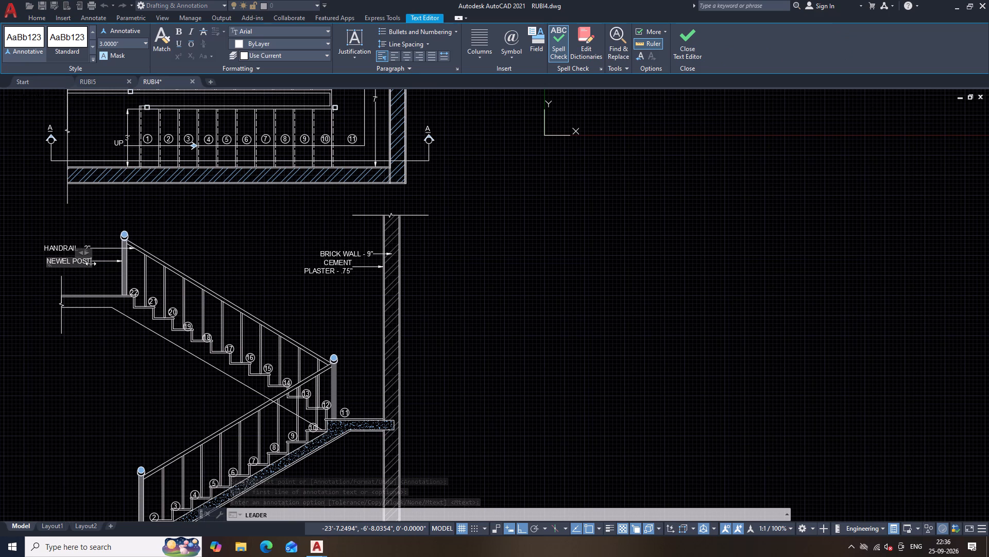
key(space)
text(- 3)
key(apostrophe)
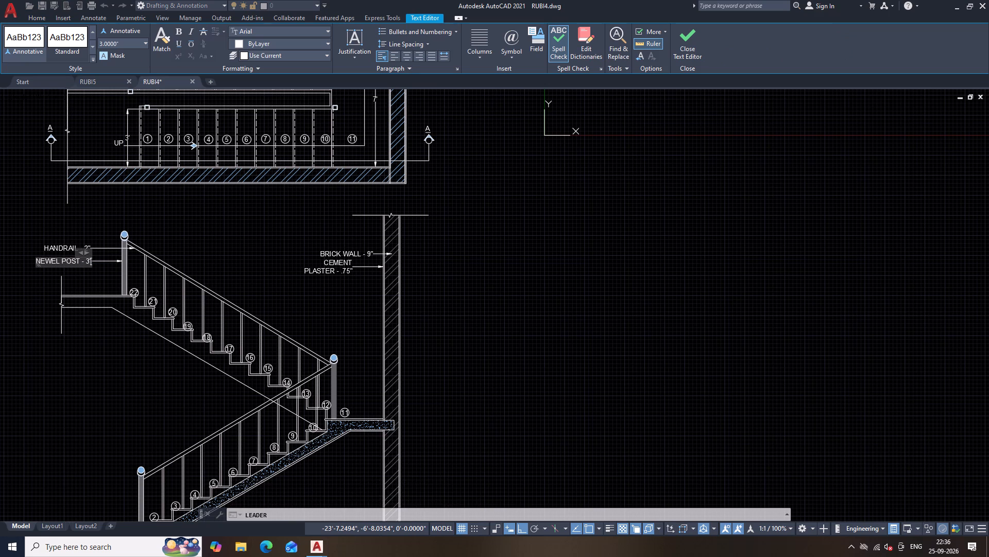
key(space)
text(HIGH)
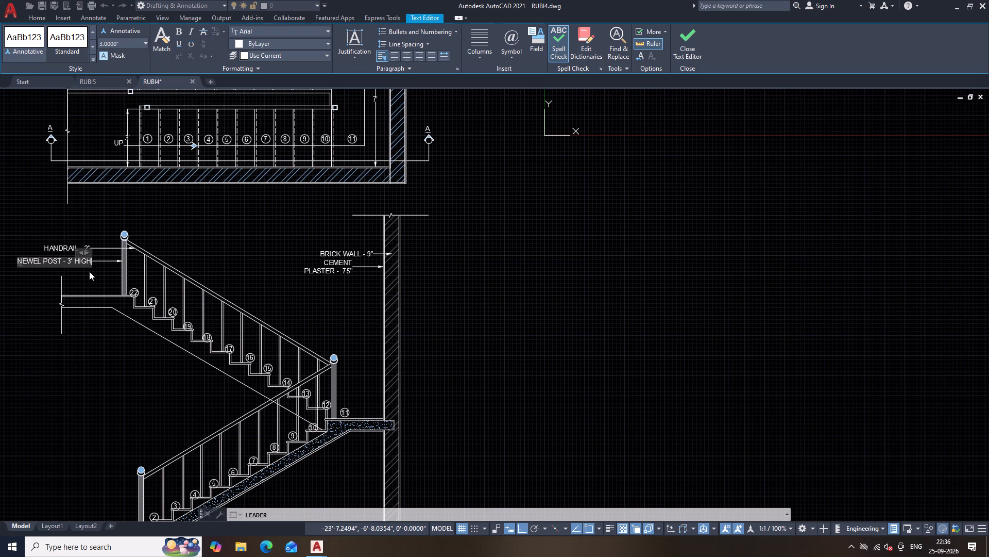
click(90, 275)
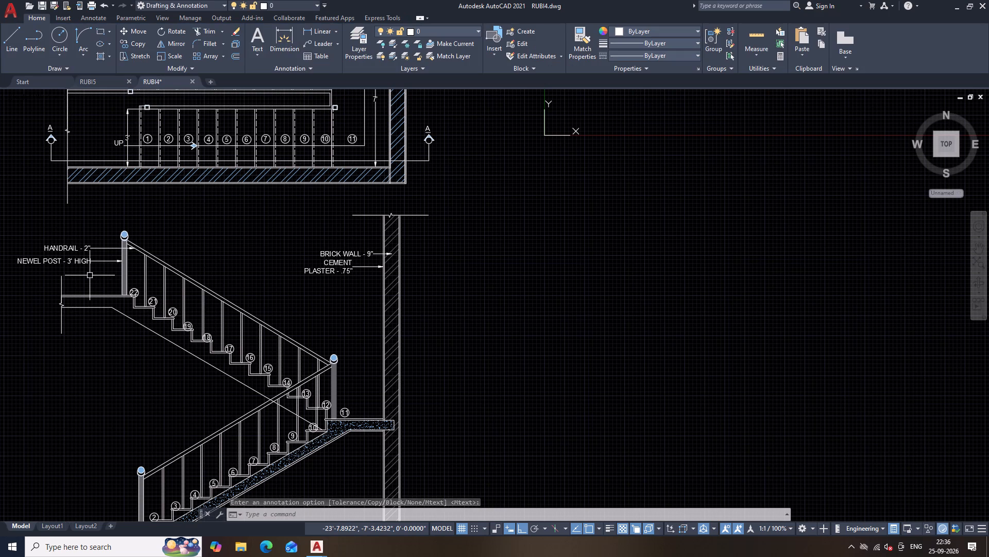
Add a leader to the upper flight's first baluster, below the newel post note, labelled BALLUSTER - 3' HIGH.
key(space)
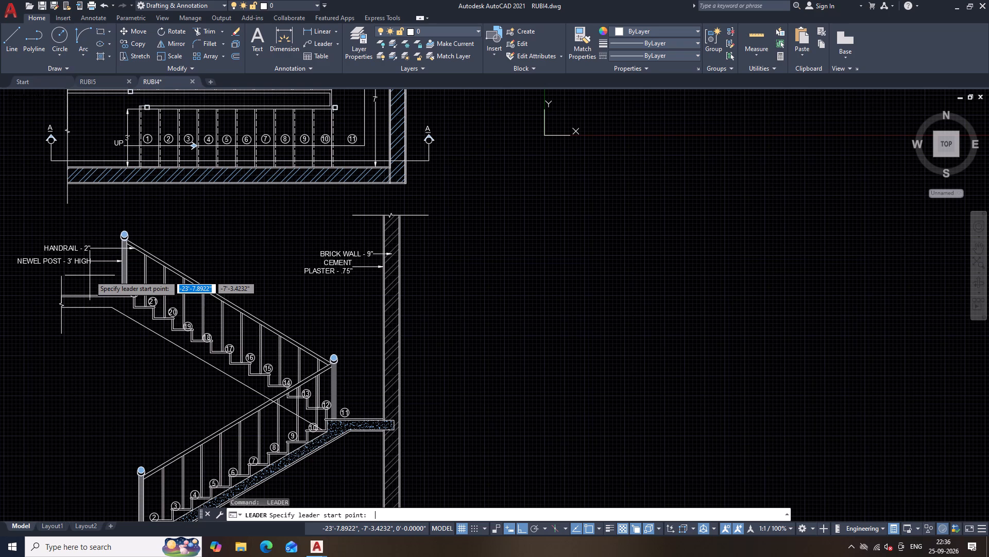
click(143, 269)
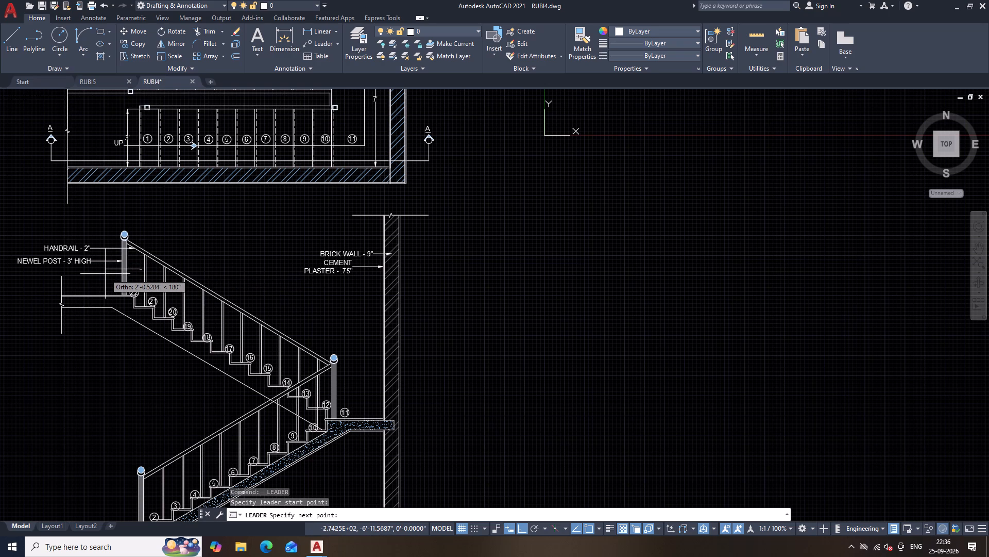
click(104, 274)
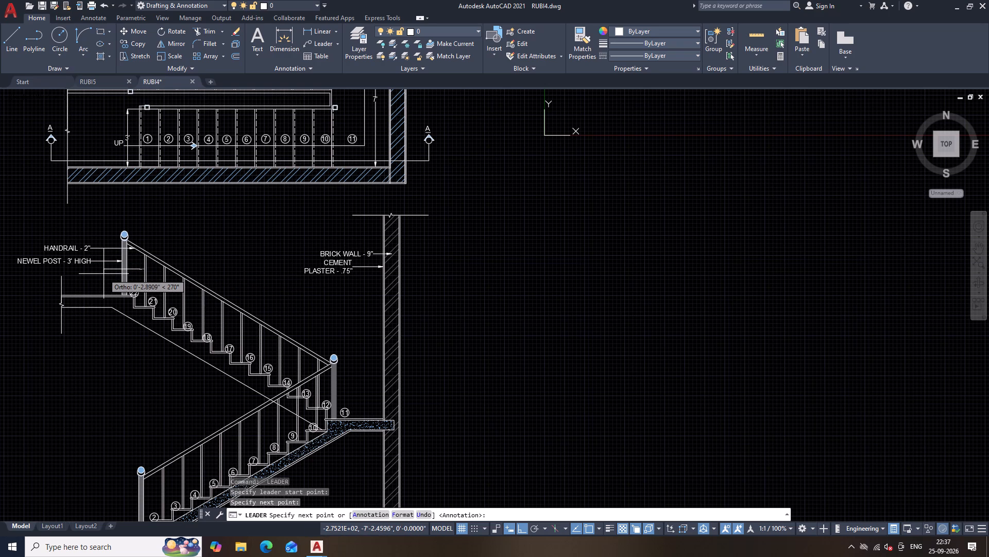
key(space)
right_click(104, 274)
key(space)
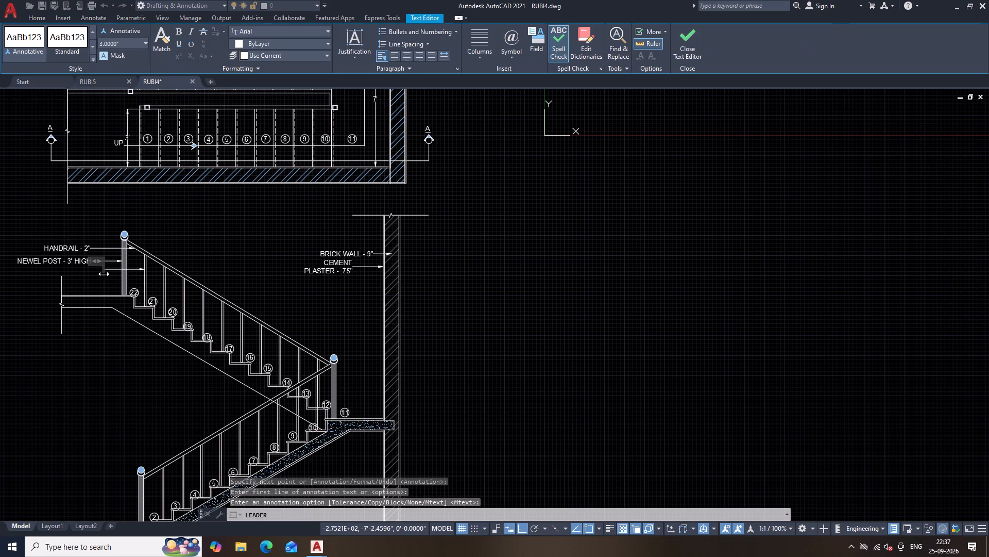
text(BALLUSTER)
key(space)
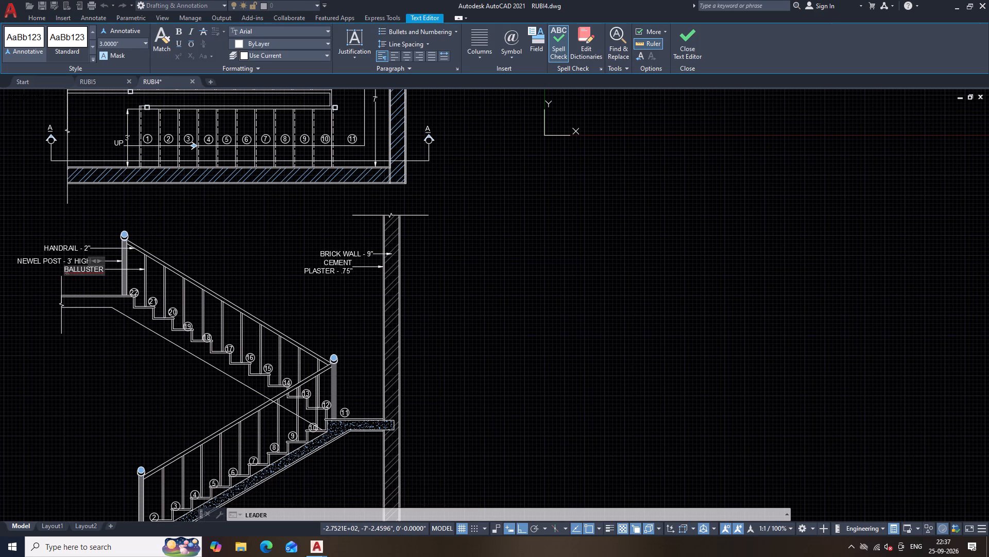
text(-)
key(space)
key(3)
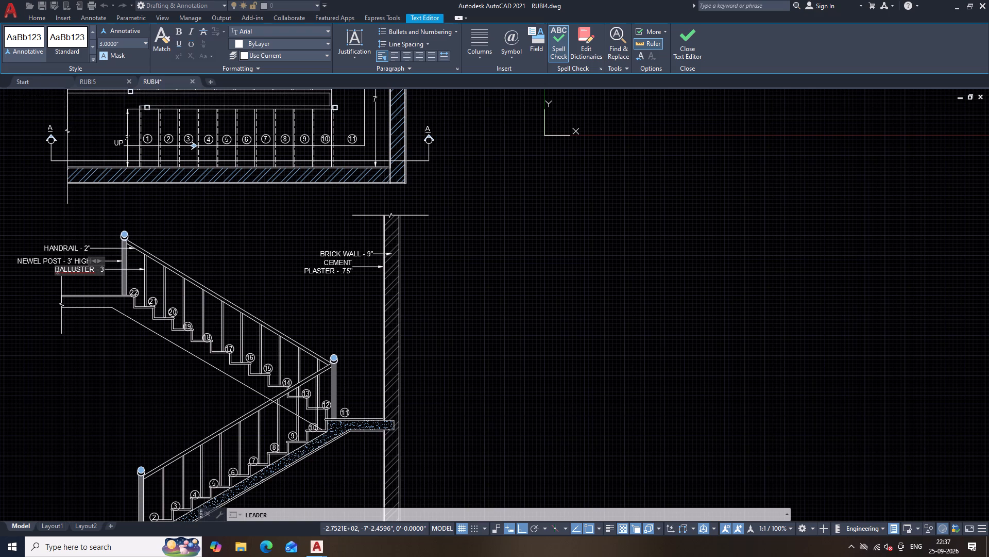
key(semicolon)
key(BackSpace)
text(')
key(space)
text(HIGH)
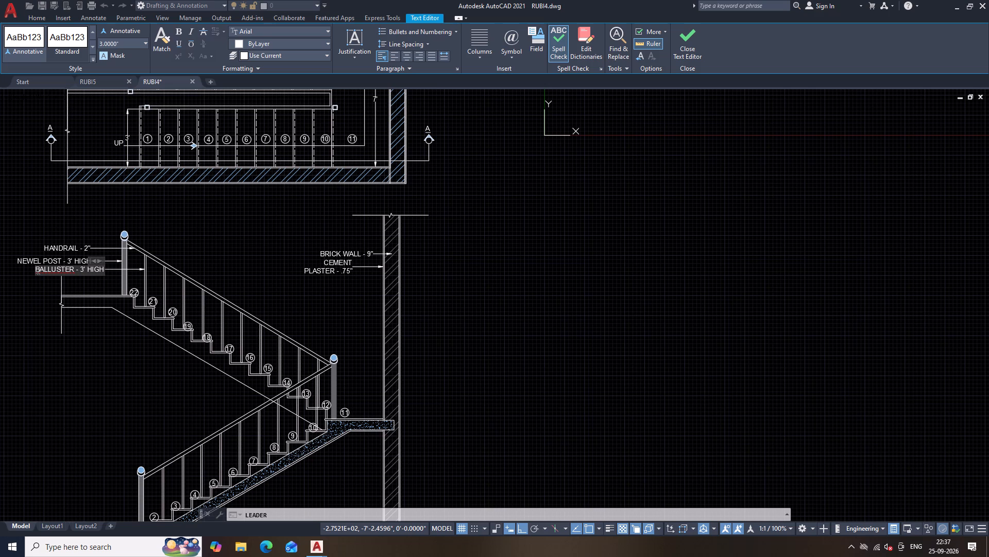
click(84, 344)
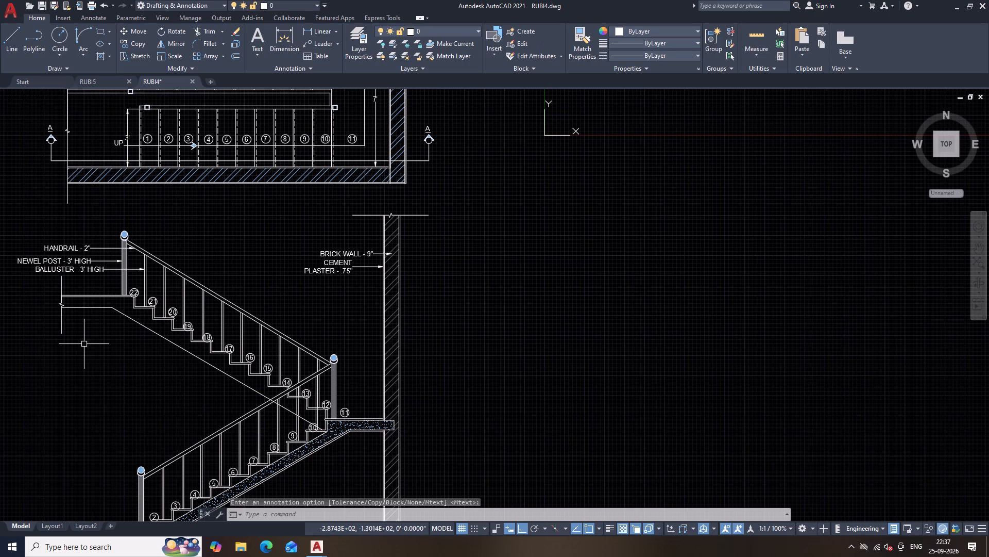
Add a bent leader from below to the tread of step 18 on the upper flight, labelled TREAD - 1".
key(space)
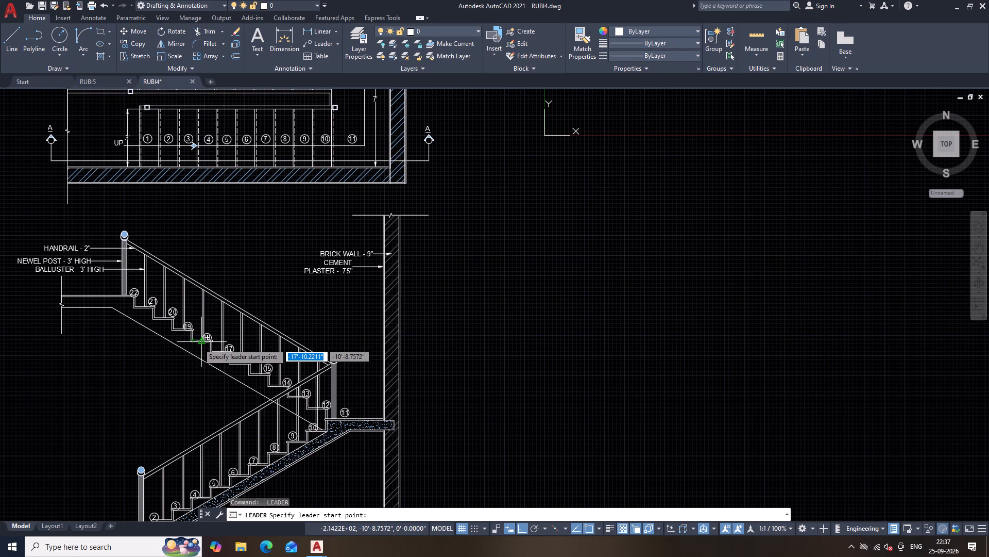
click(198, 343)
click(201, 371)
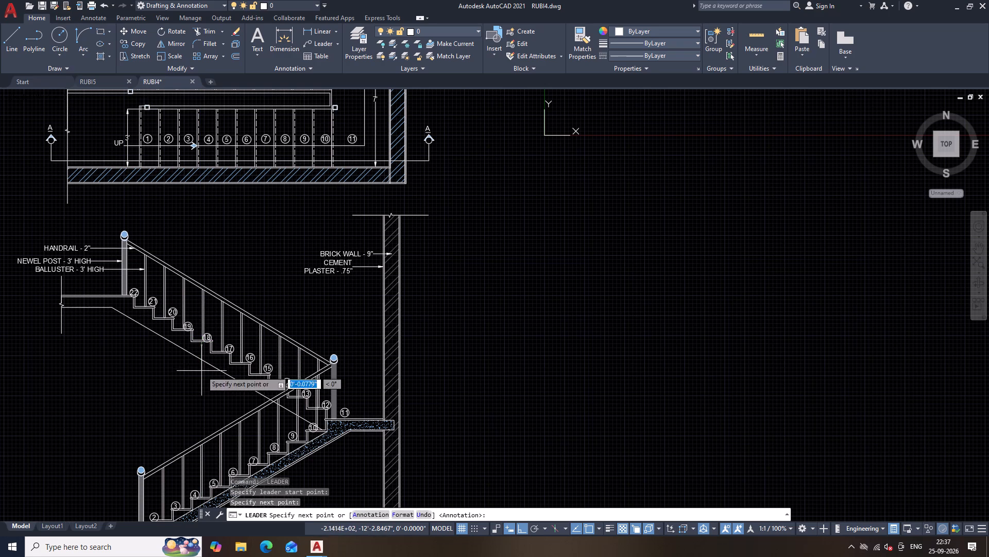
click(172, 370)
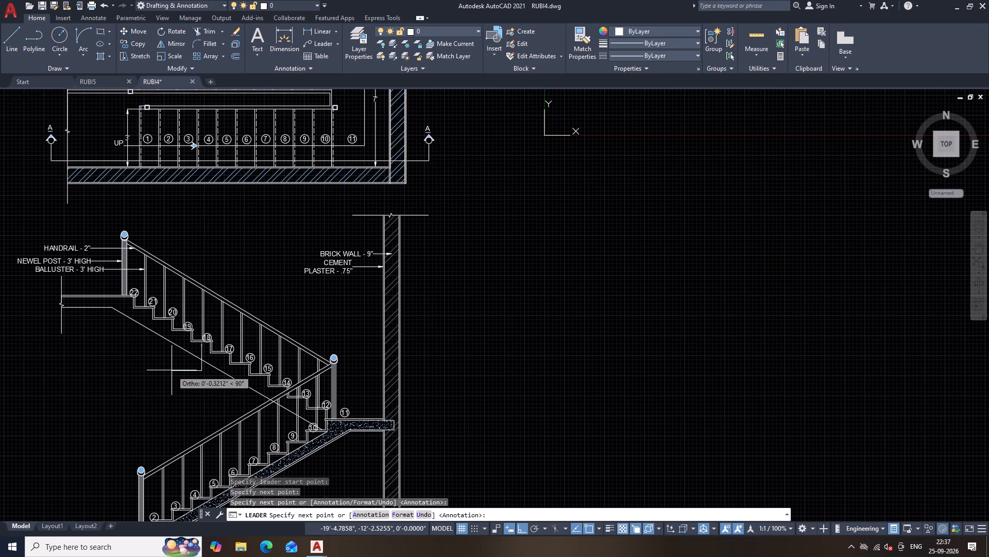
key(space)
right_click(172, 370)
key(space)
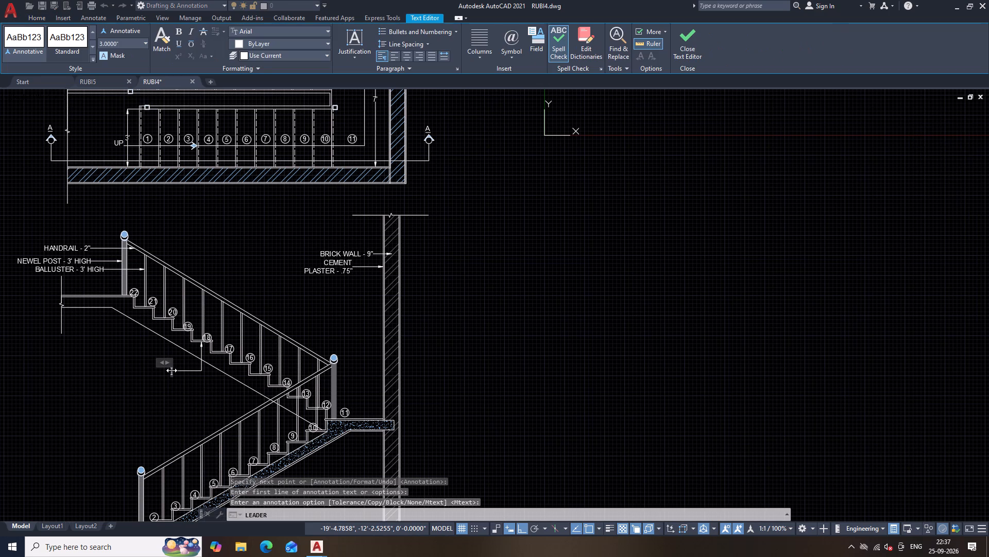
text(TREAD)
key(space)
text(- 1)
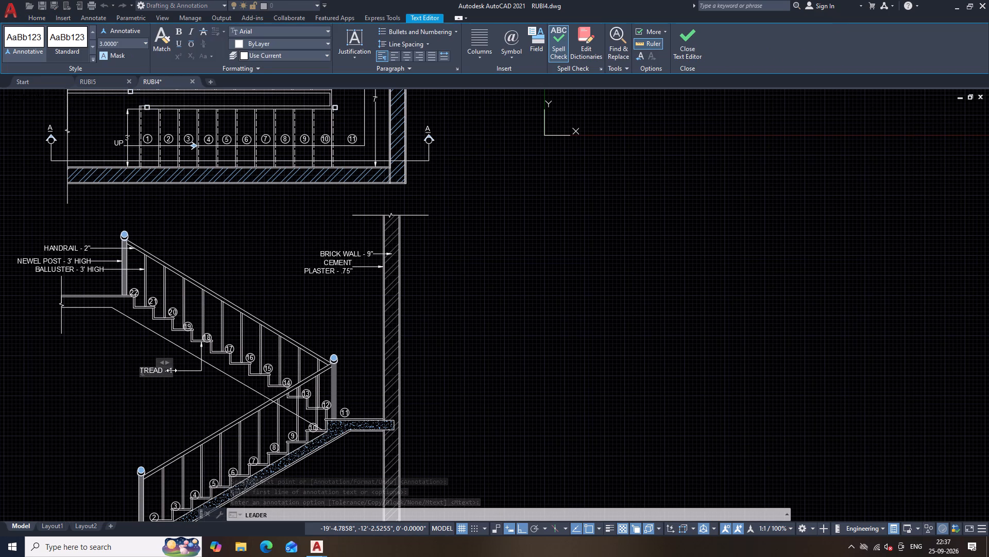
key(shift+quotedbl)
key(Return)
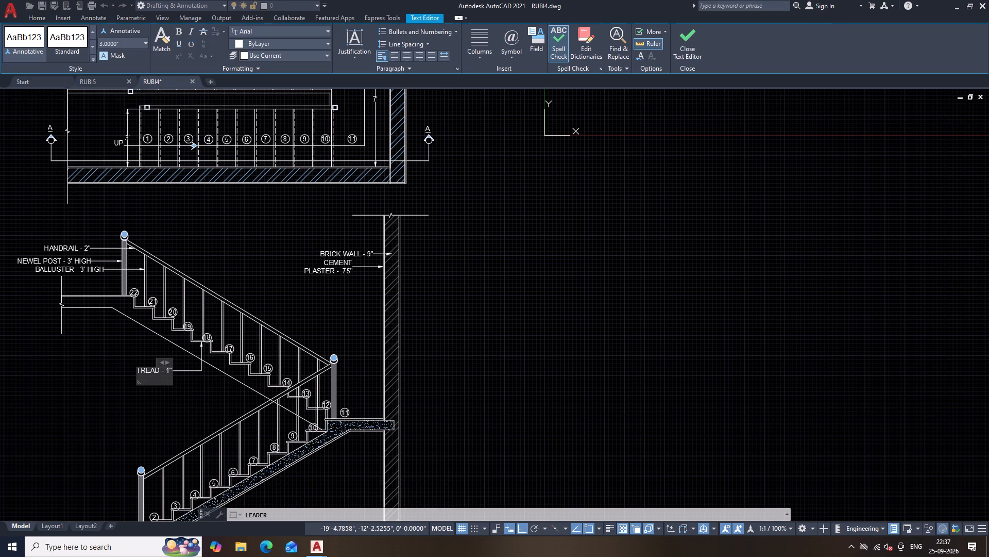
key(BackSpace)
click(177, 389)
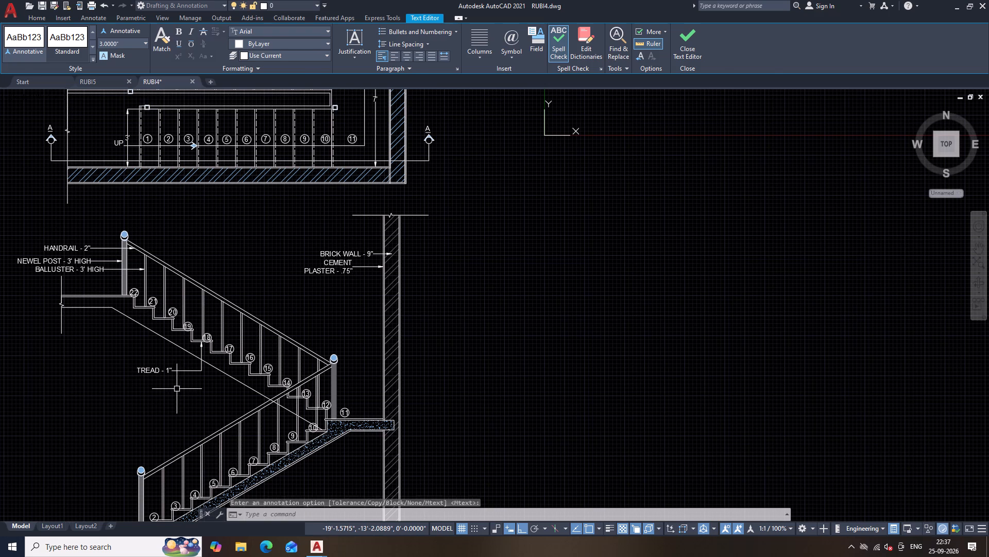
Add a horizontal leader to the riser between steps 14 and 15, below the tread note, labelled RISER - 7".
key(space)
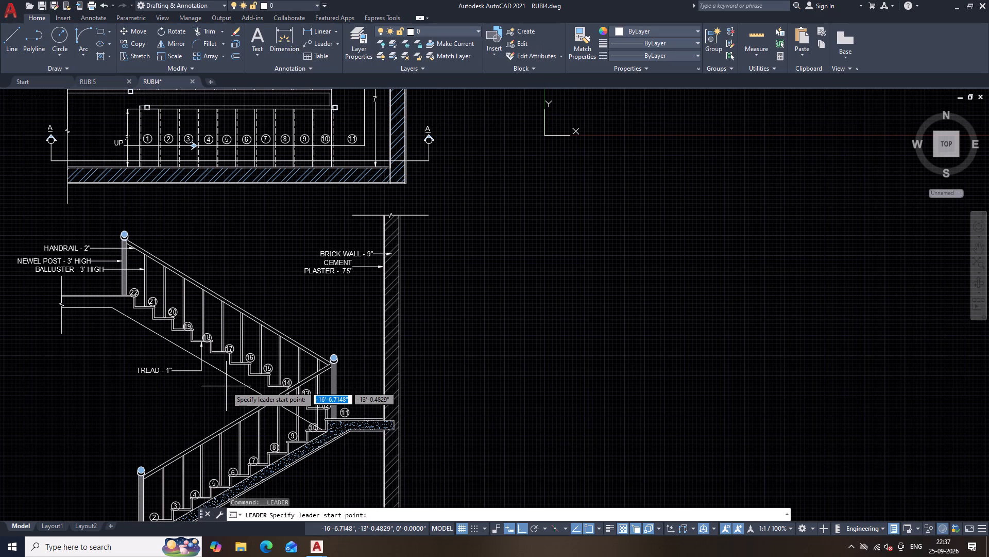
click(266, 380)
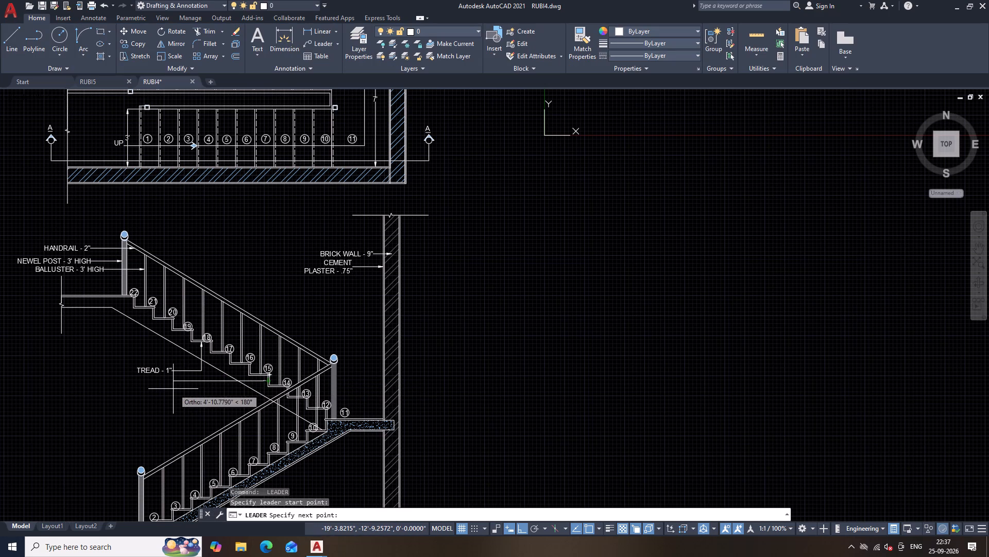
click(173, 389)
key(space)
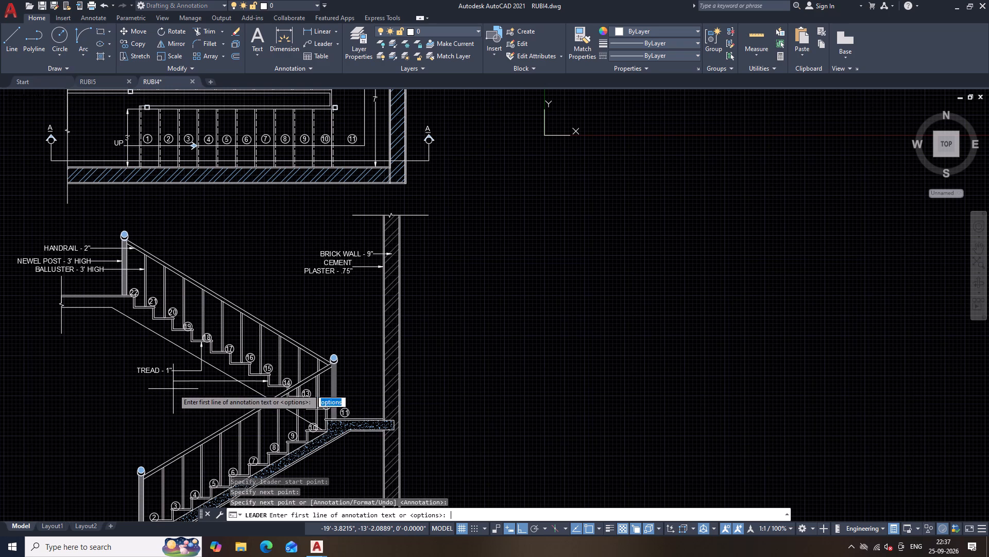
right_drag(173, 389, 169, 395)
key(space)
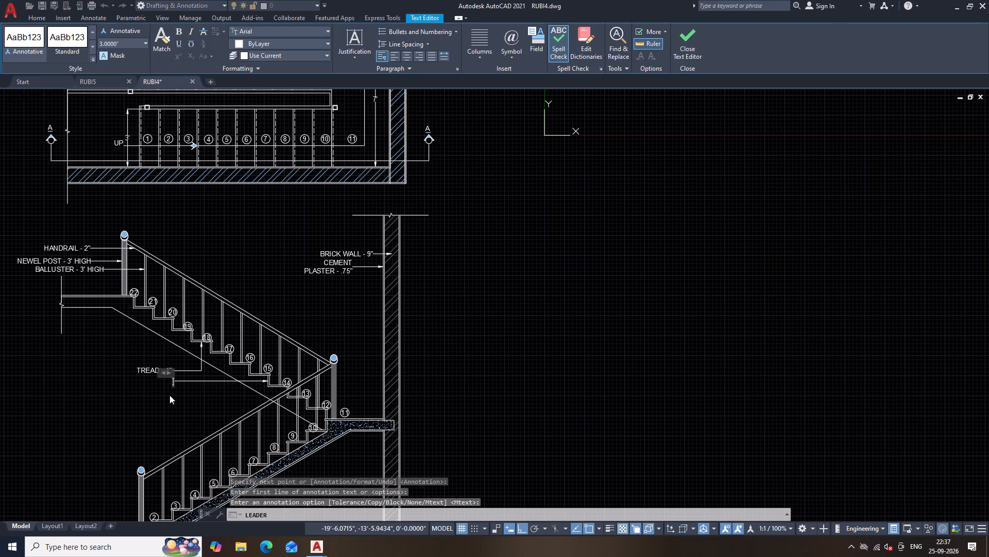
key(r)
text(ISER)
key(space)
key(minus)
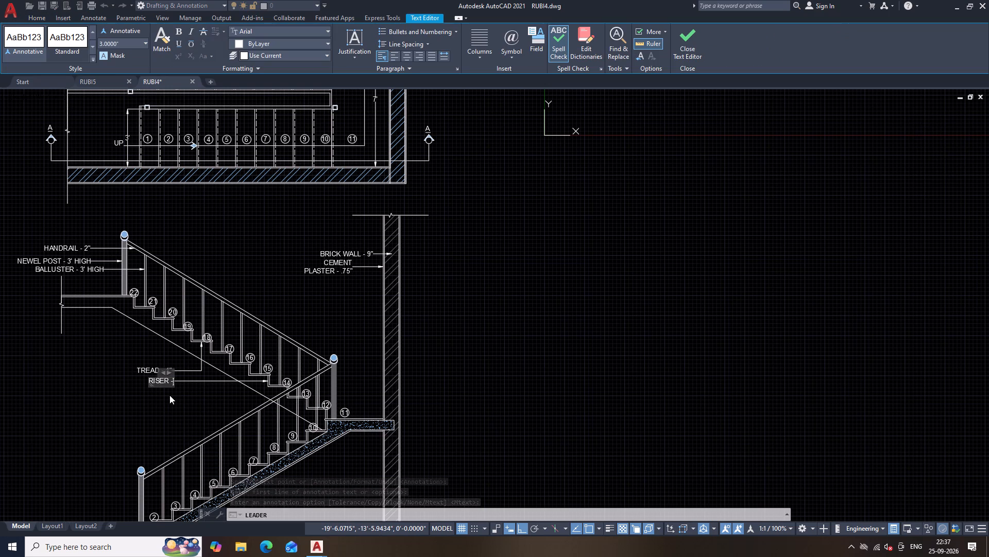
key(space)
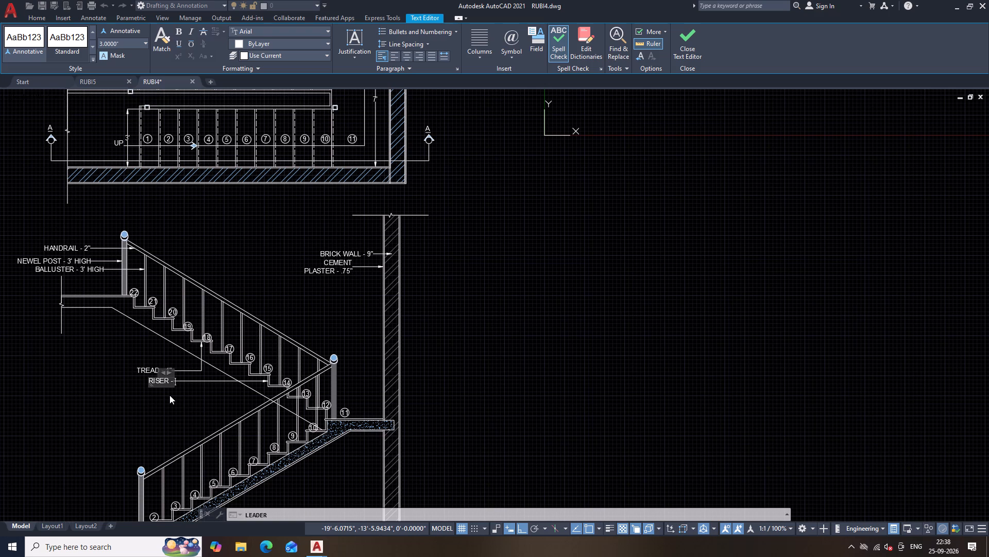
key(7)
key(shift+quotedbl)
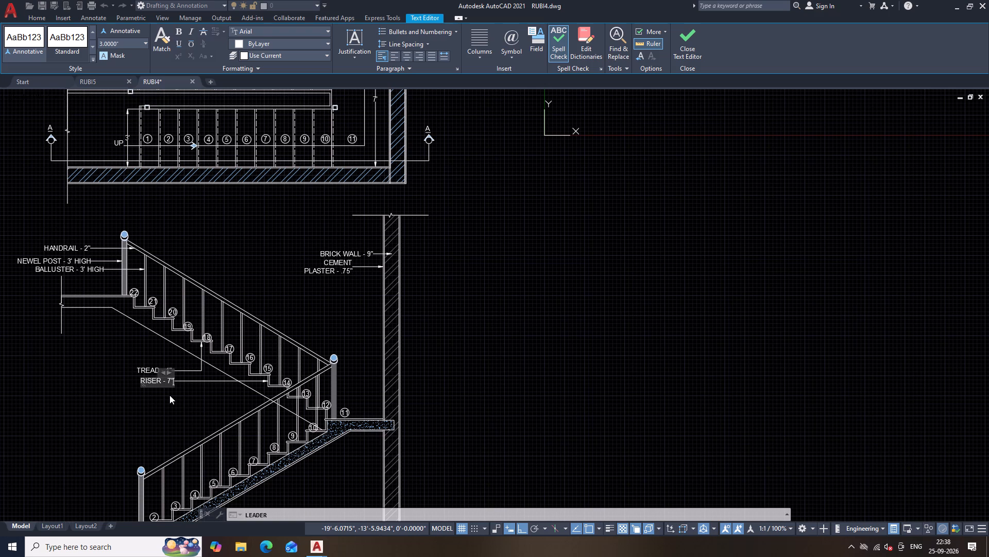
click(169, 395)
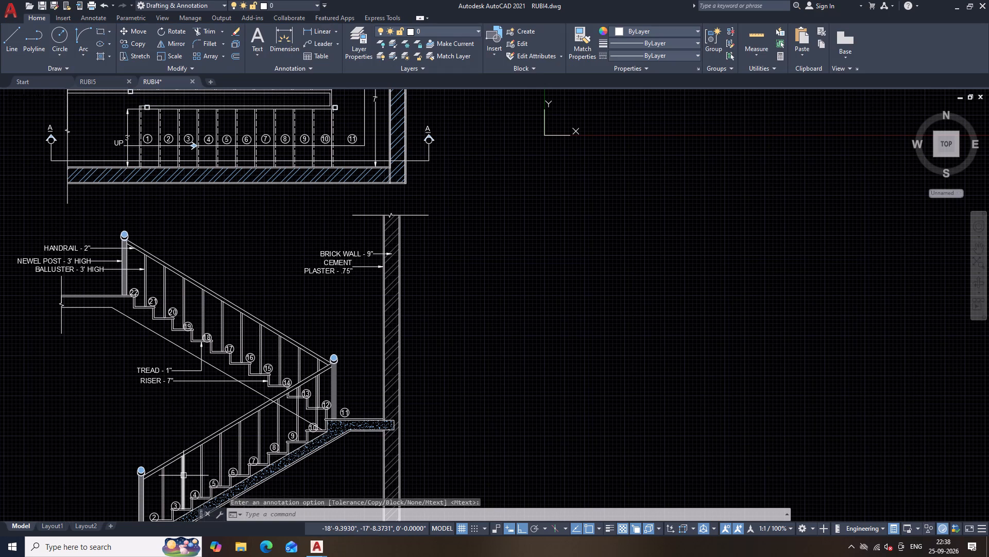
Add a horizontal leader to the front edge of step 3 on the lower flight, labelled NOSING - 1".
middle_drag(128, 453, 131, 378)
key(space)
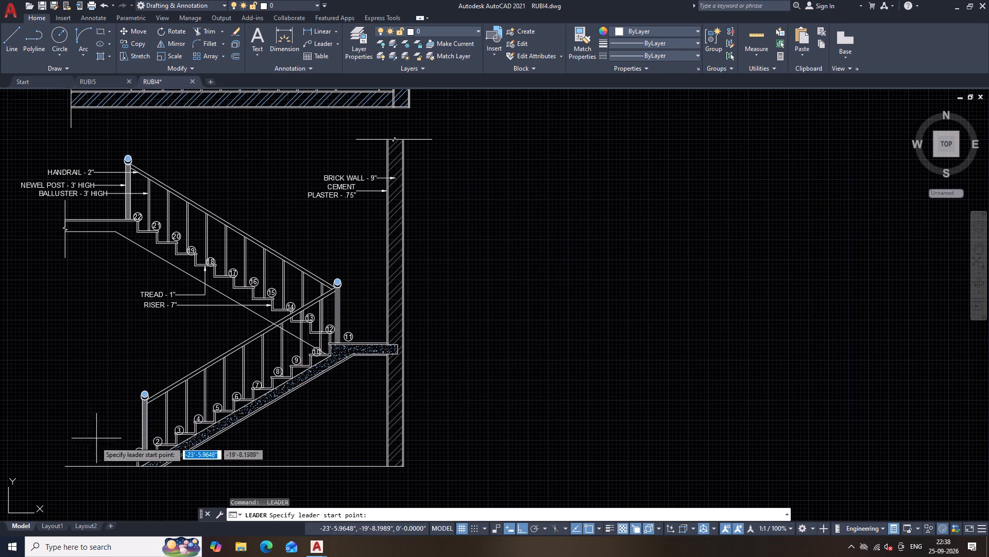
scroll(174, 440, up, 1)
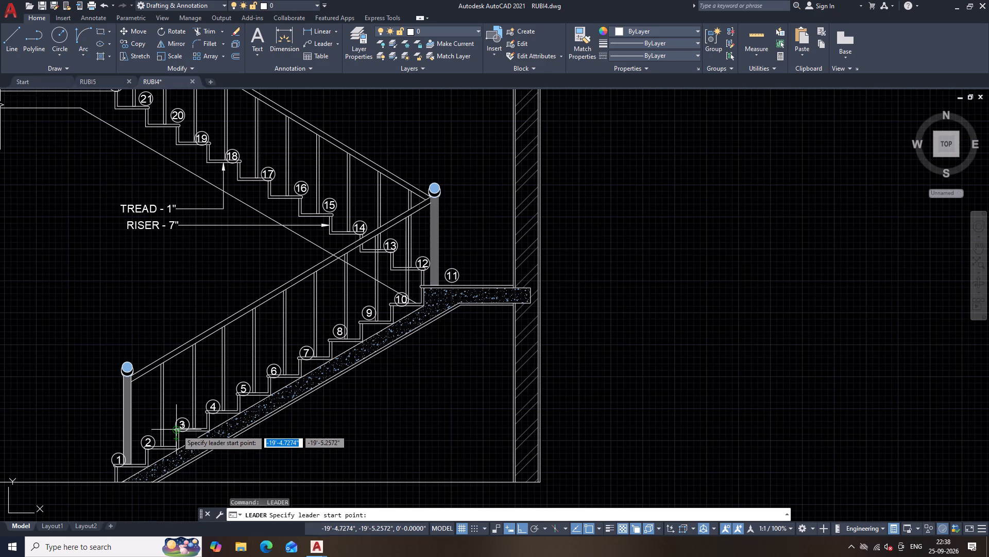
click(177, 430)
click(94, 431)
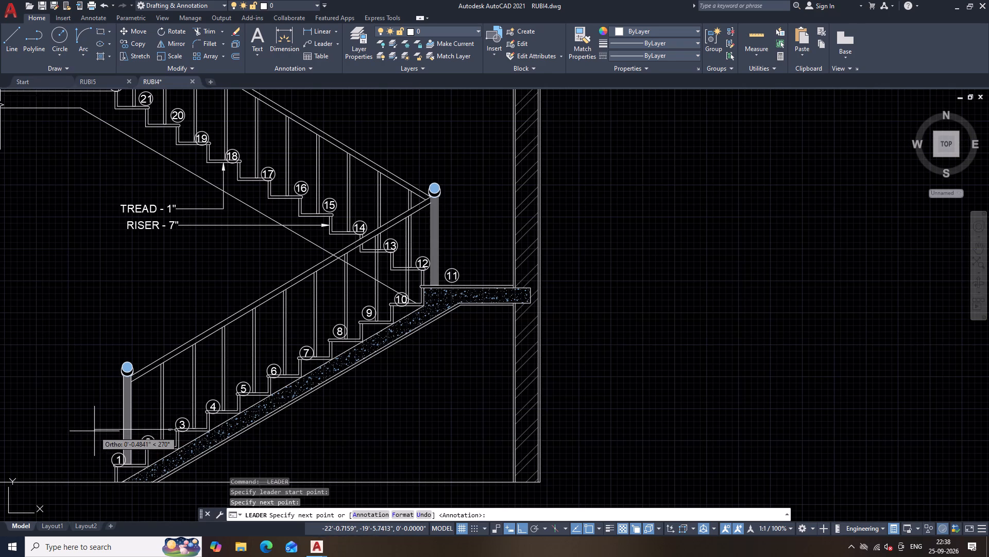
key(space)
right_click(94, 431)
key(space)
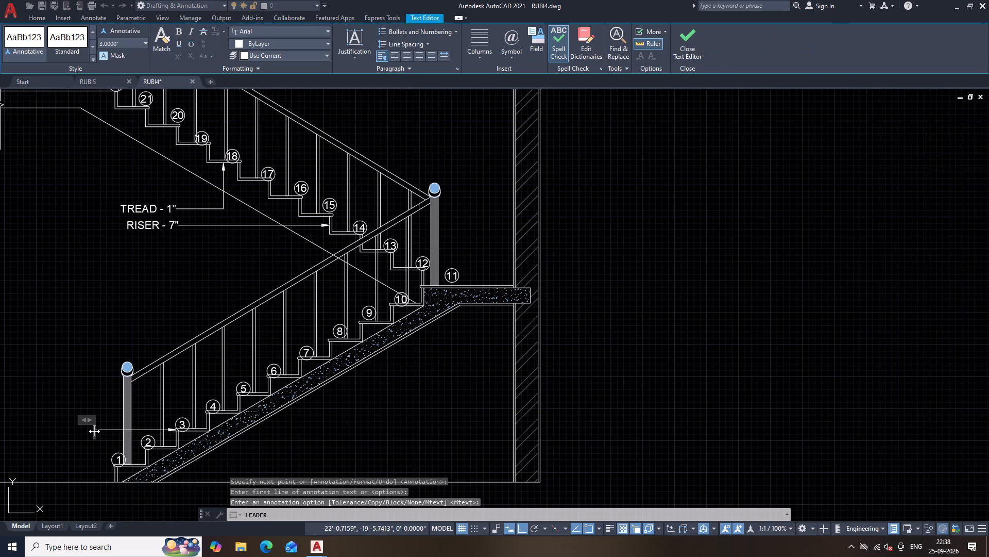
text(NOSING)
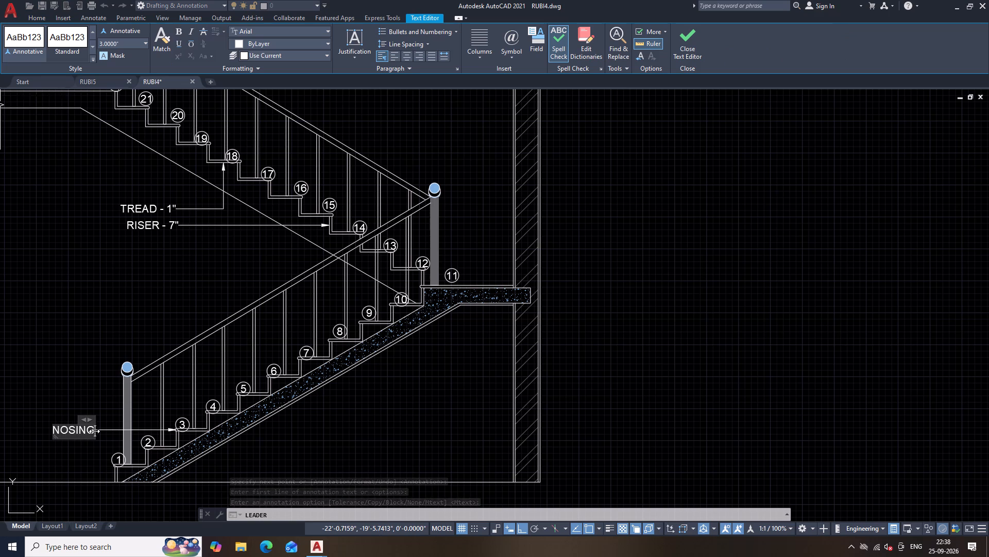
key(space)
text(- 1)
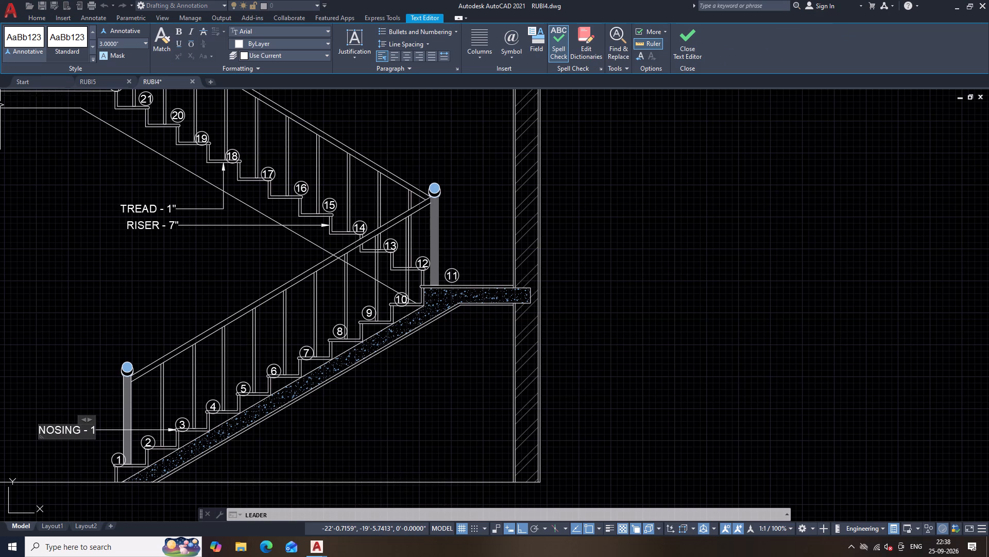
key(shift+quotedbl)
click(101, 455)
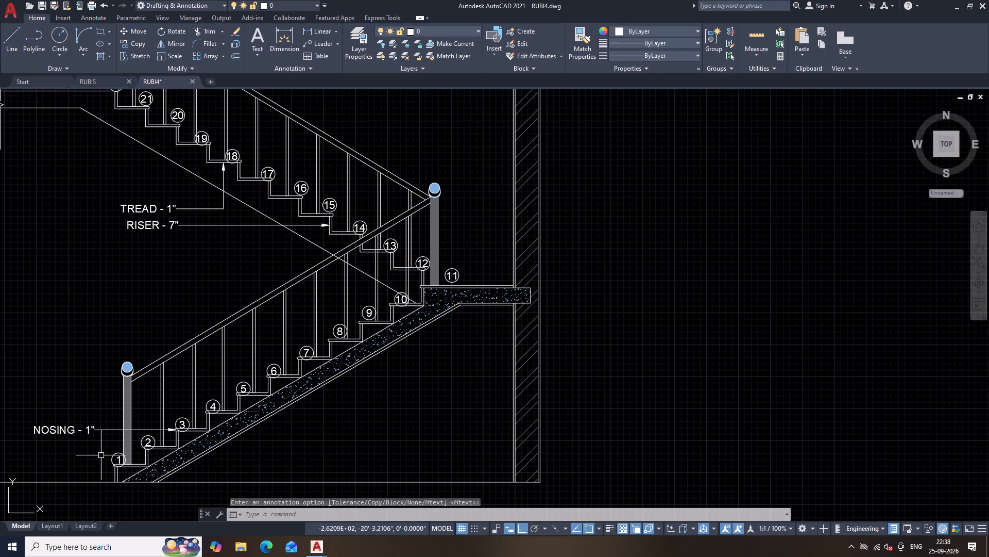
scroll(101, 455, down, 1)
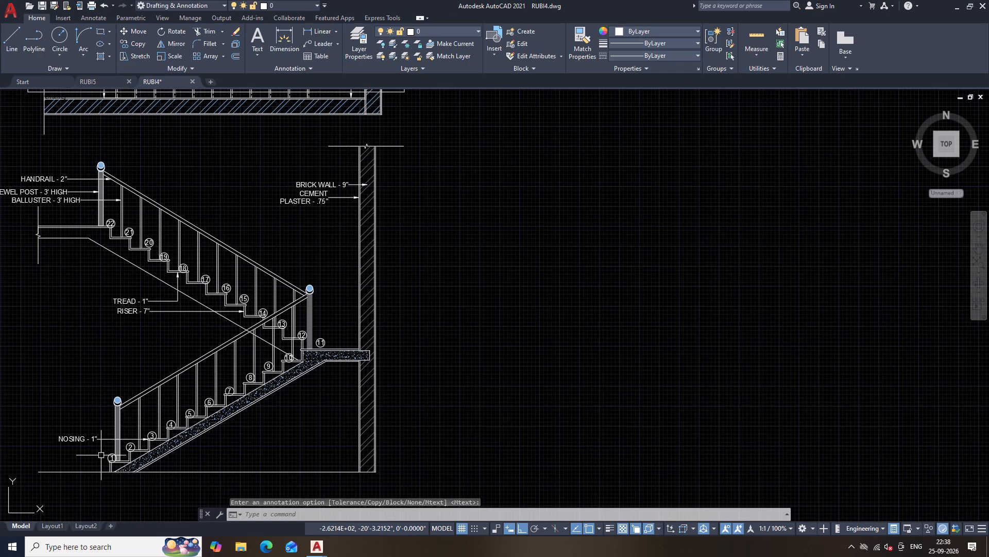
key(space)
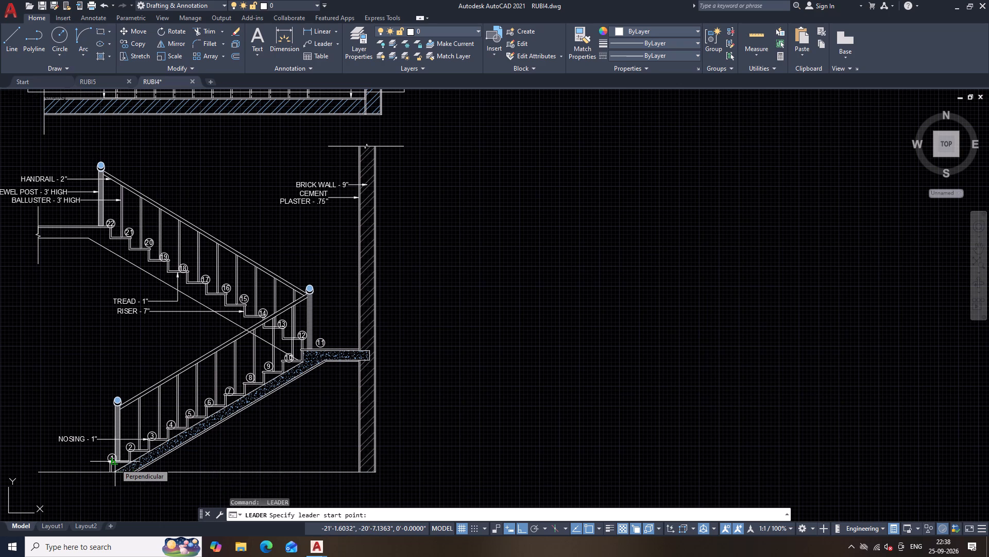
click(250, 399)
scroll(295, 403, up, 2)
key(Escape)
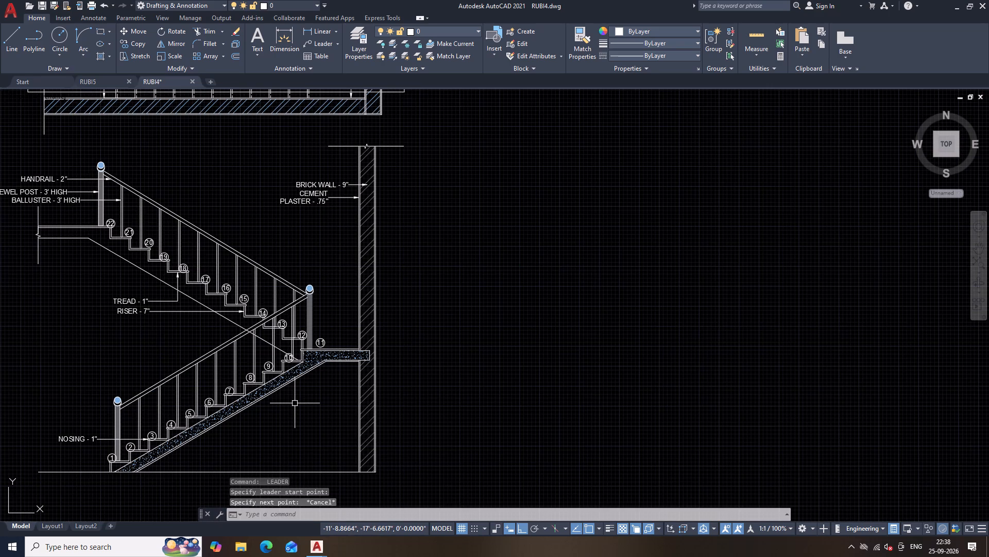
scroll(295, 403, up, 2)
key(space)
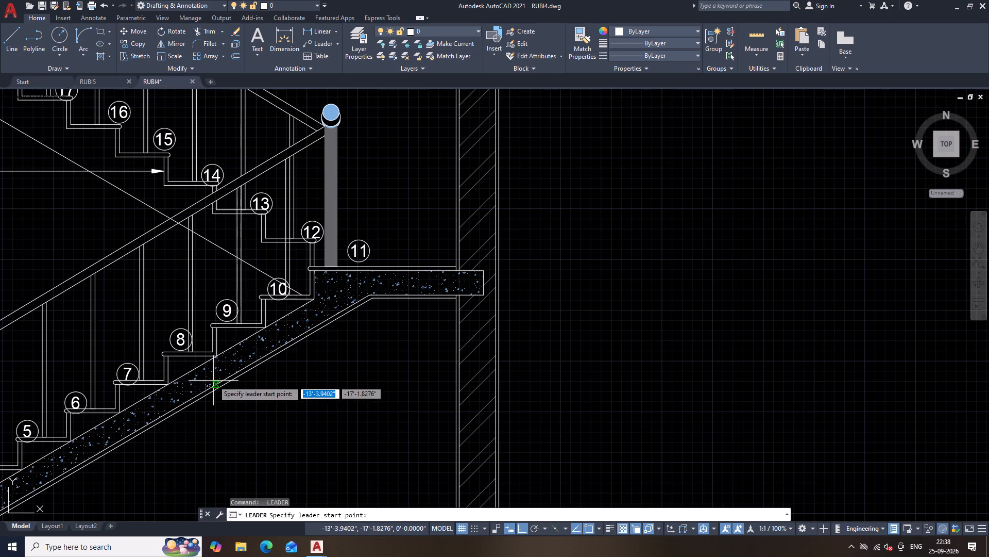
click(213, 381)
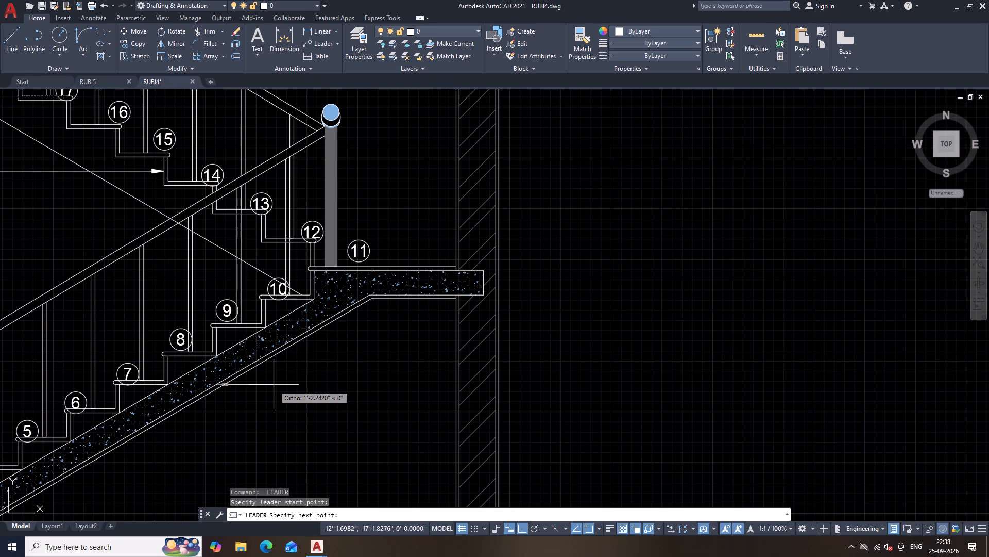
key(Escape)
Add a horizontal leader to the hatched concrete waist slab beneath steps 8 and 9, labelled SLAB - 6".
scroll(274, 385, up, 2)
key(space)
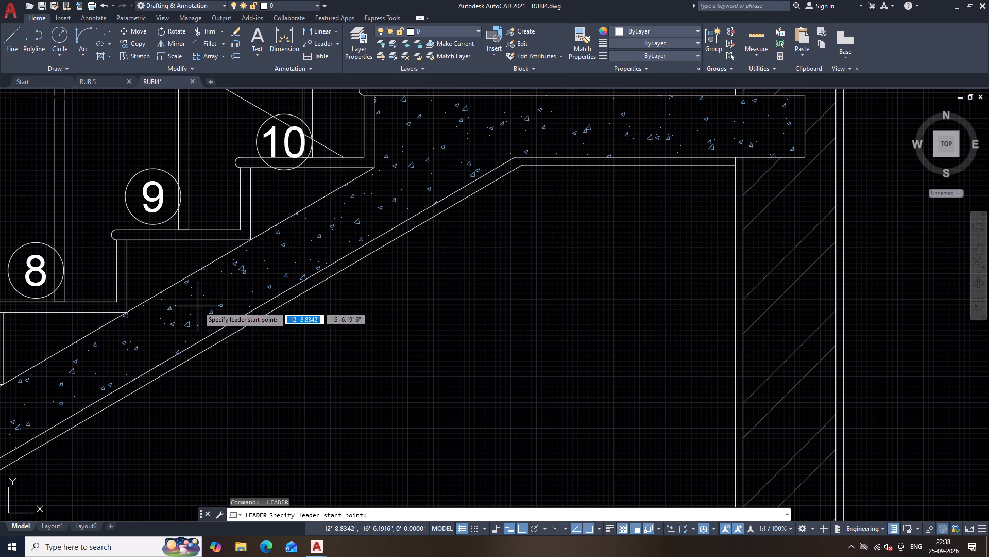
click(198, 306)
click(340, 319)
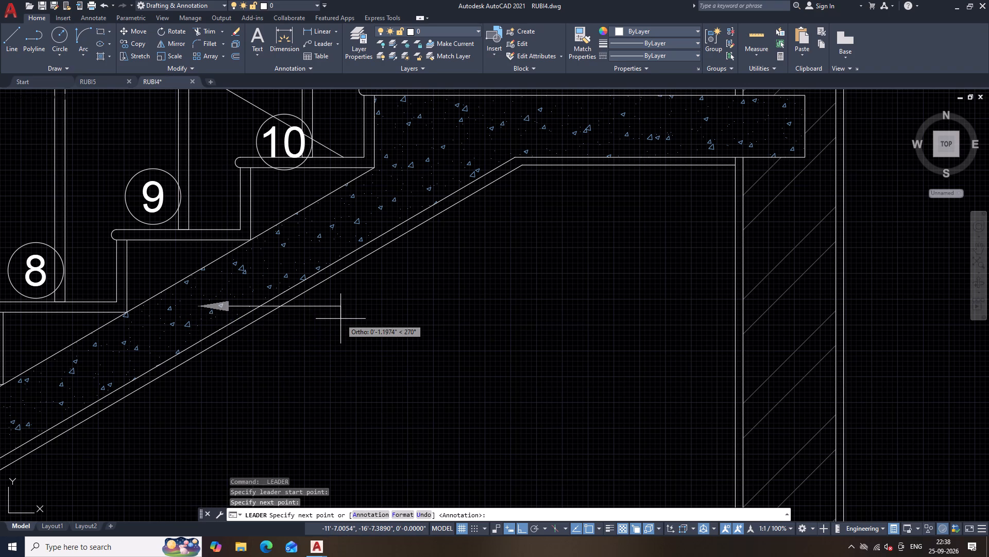
key(space)
right_click(340, 319)
key(space)
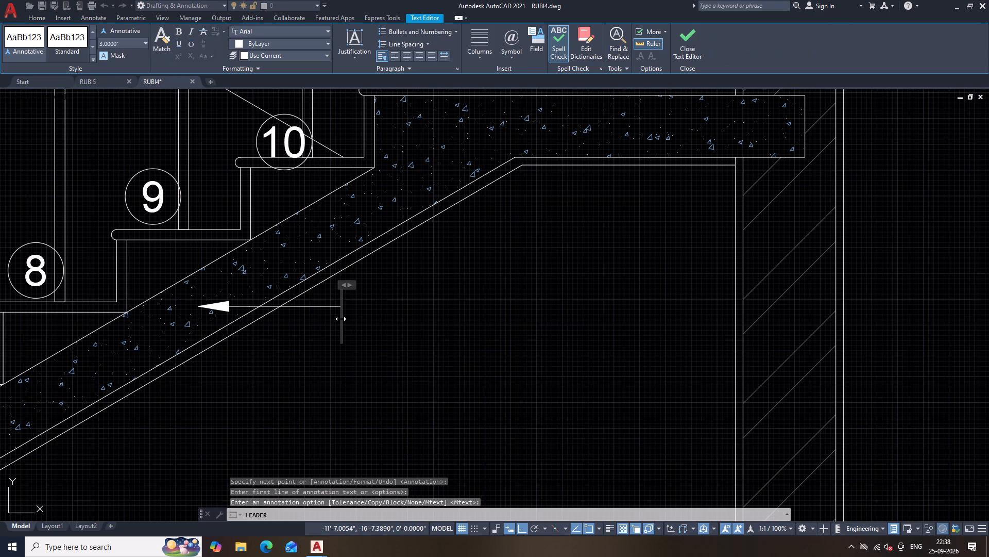
text(SLAB)
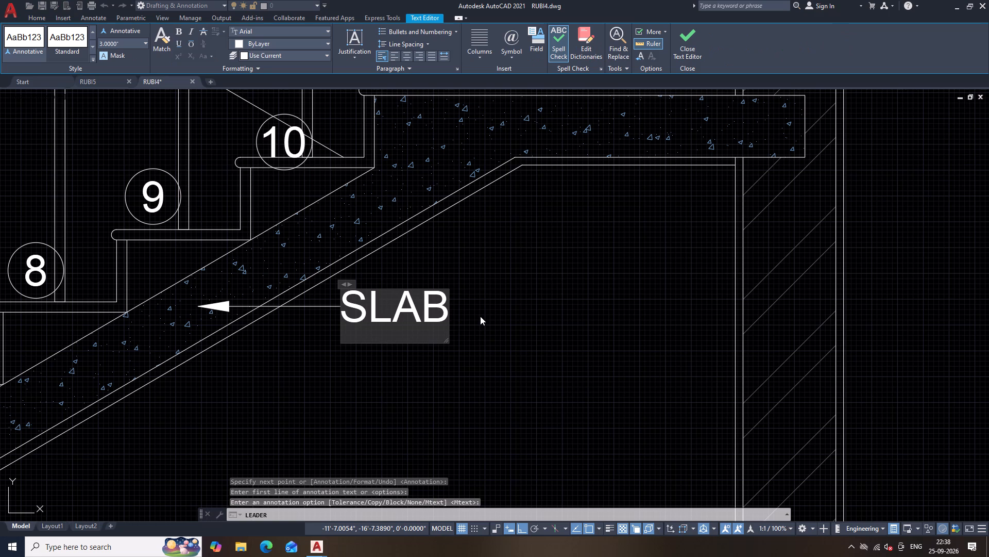
key(space)
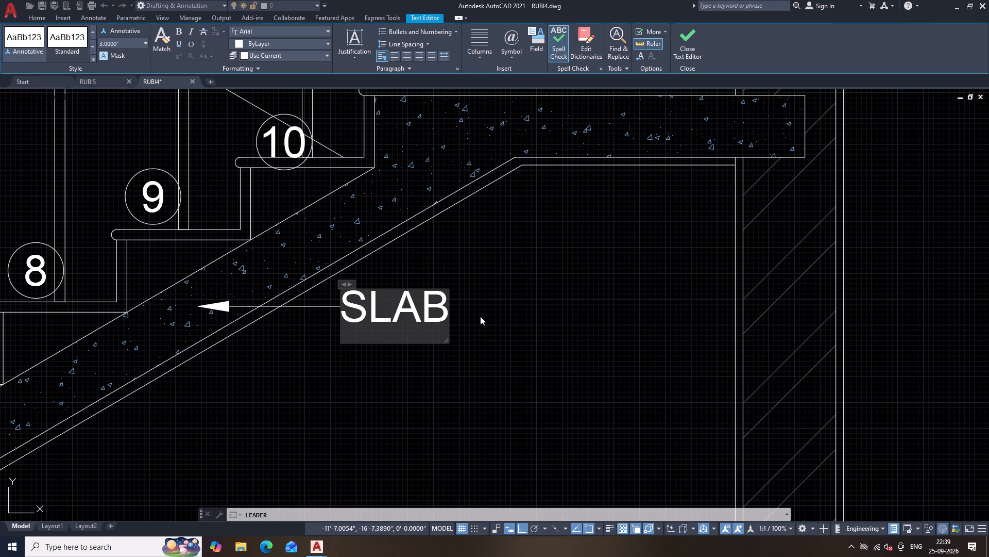
text(-)
key(space)
key(6)
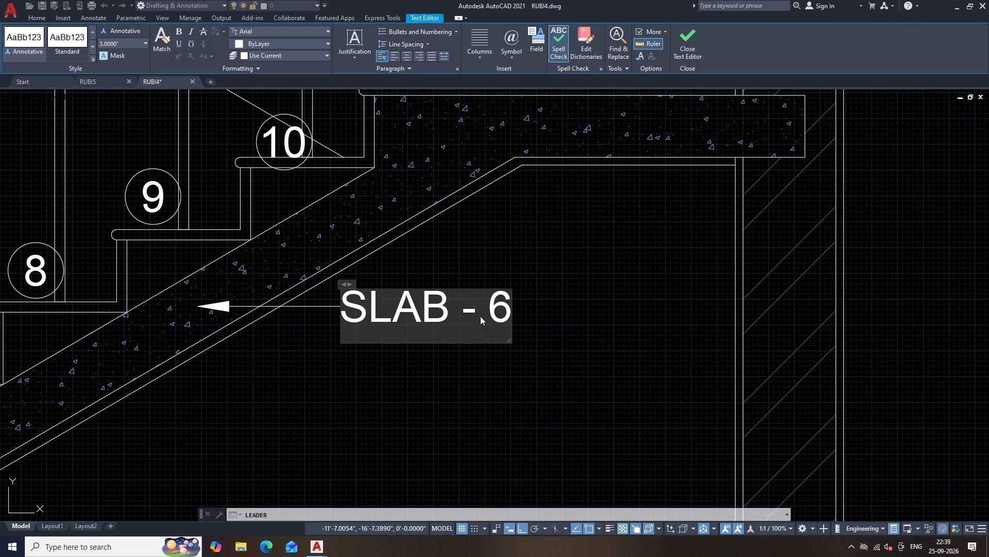
key(shift+quotedbl)
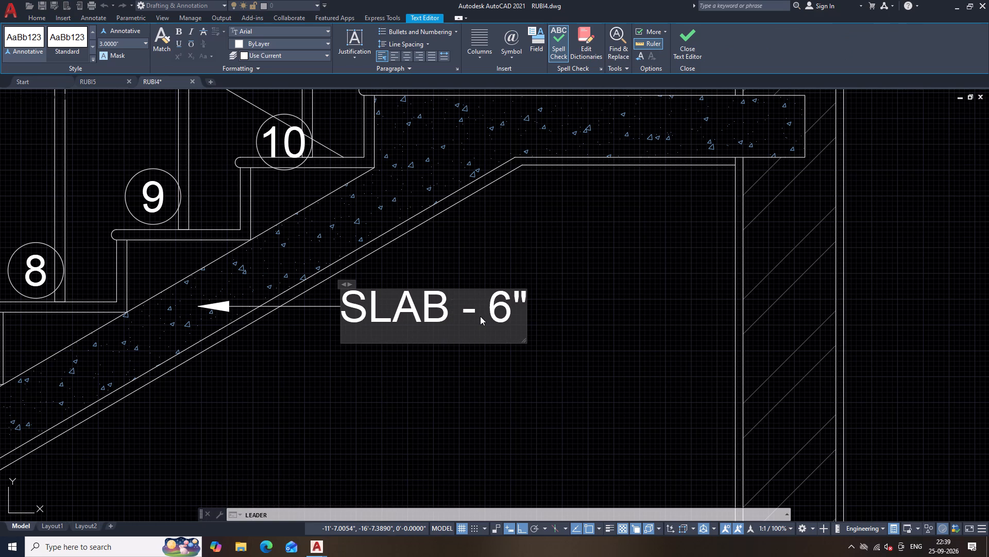
click(479, 378)
Add a horizontal leader to the riser between steps 7 and 8, below the slab note, labelled STONE - 1".
key(space)
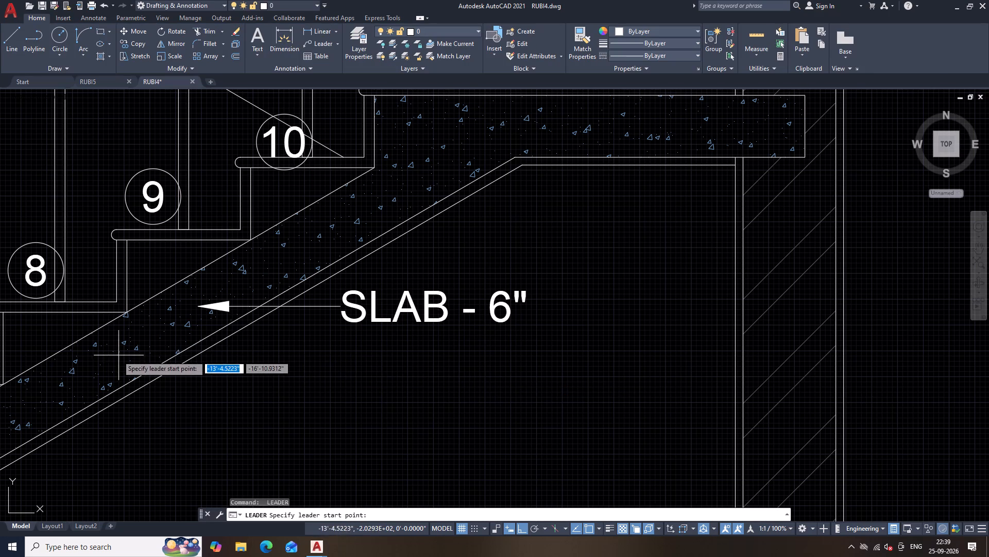
click(3, 356)
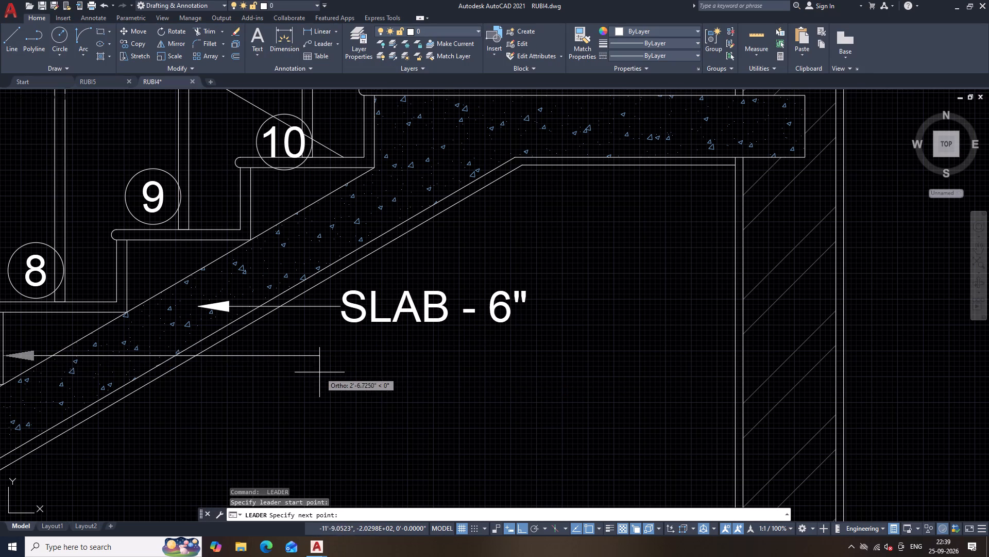
click(336, 369)
key(space)
right_click(336, 369)
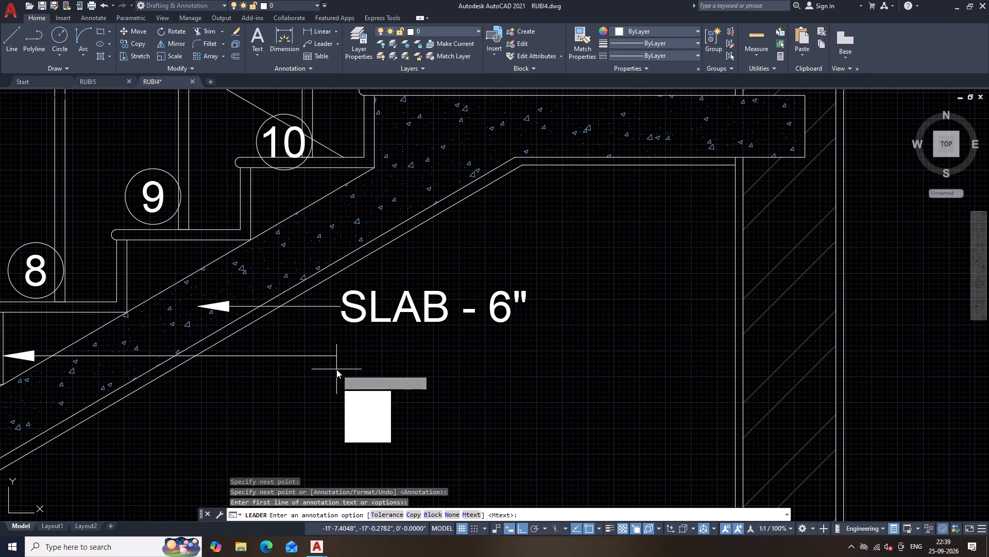
key(space)
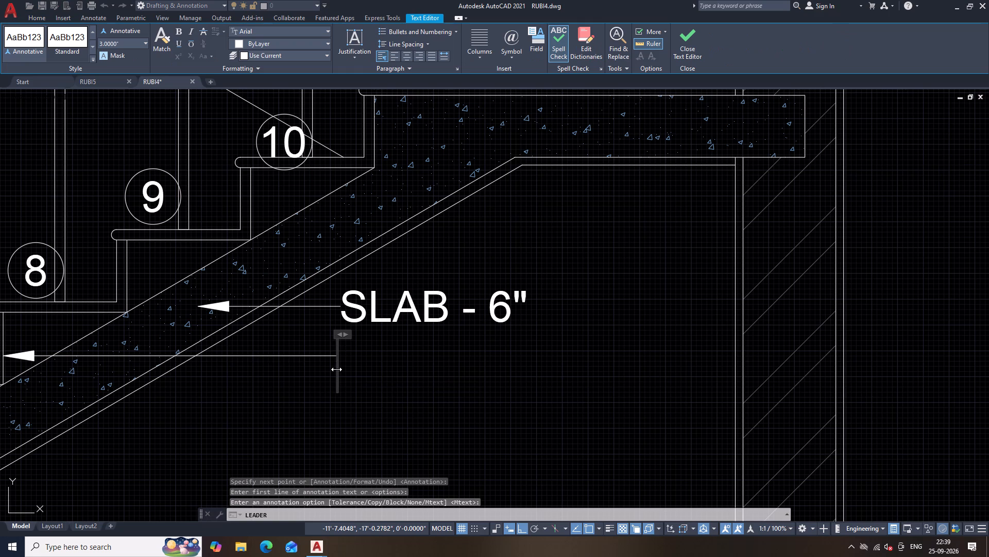
text(STONE)
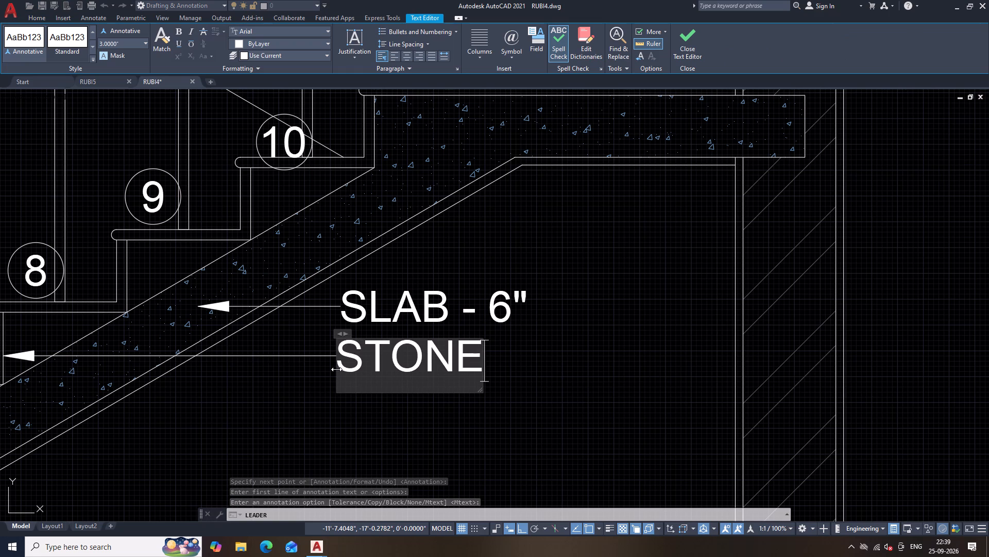
key(space)
key(minus)
key(space)
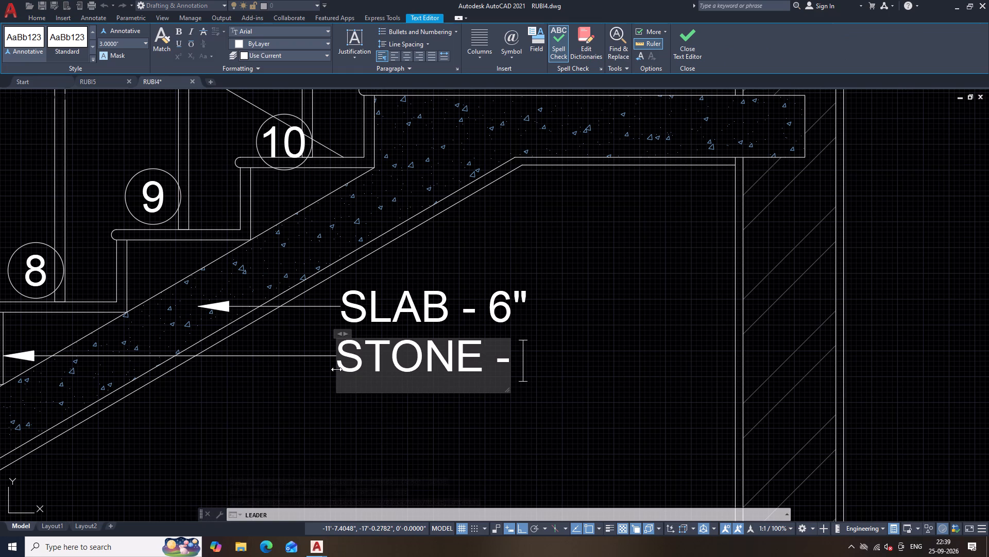
text(1)
key(shift+quotedbl)
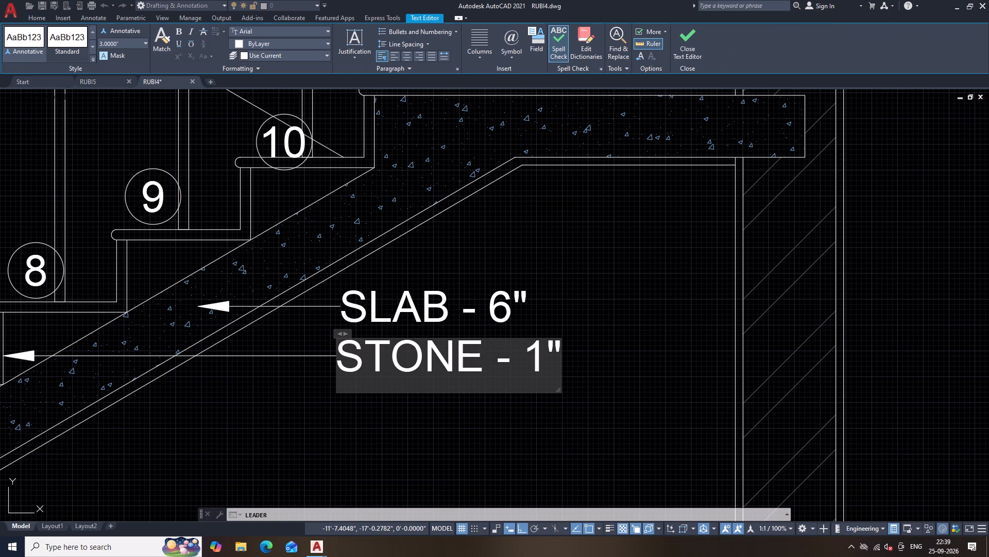
click(288, 412)
Add a horizontal leader to the plaster line on the lower flight's underside, below the stone note, labelled CEMENT PLASTER - .75".
scroll(290, 410, down, 1)
middle_drag(285, 429, 293, 425)
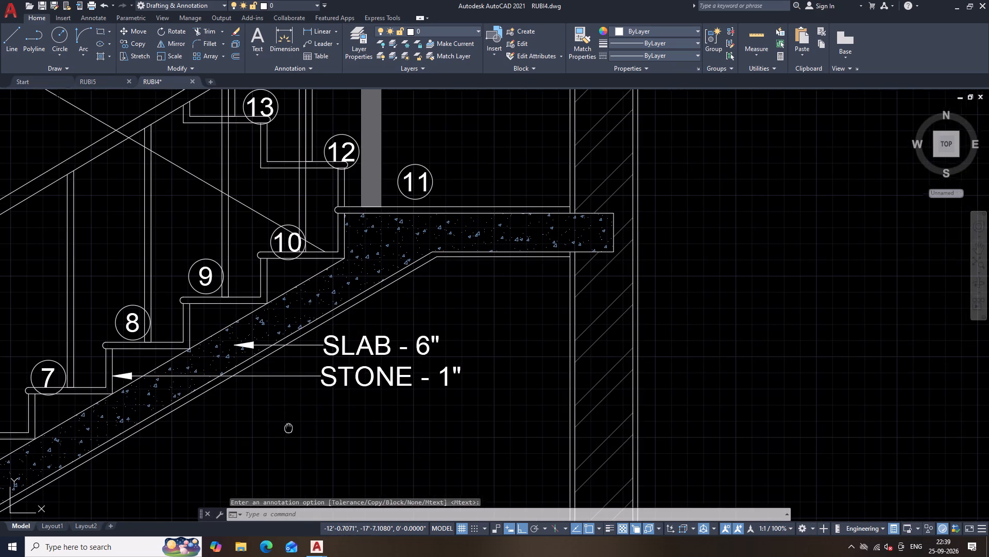
middle_drag(293, 425, 319, 388)
key(space)
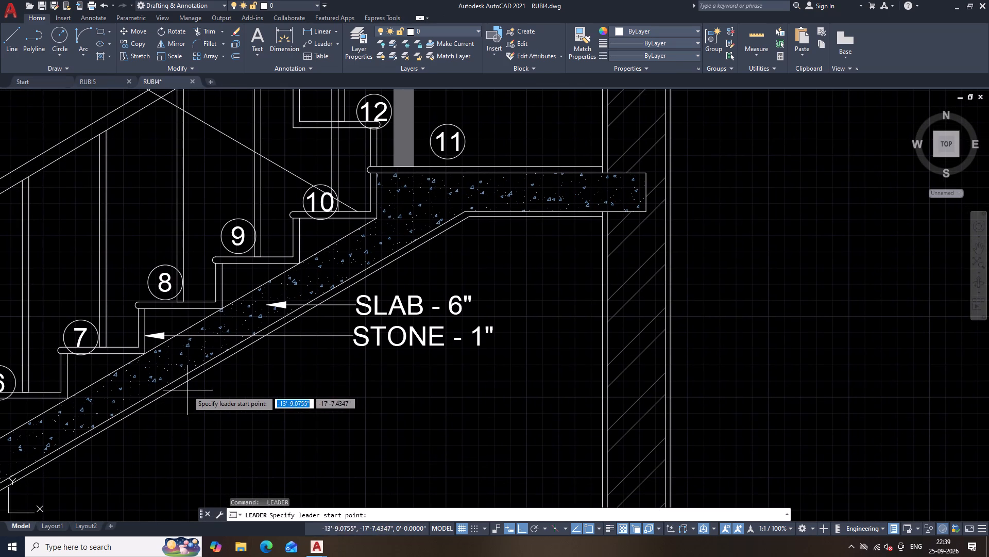
click(174, 390)
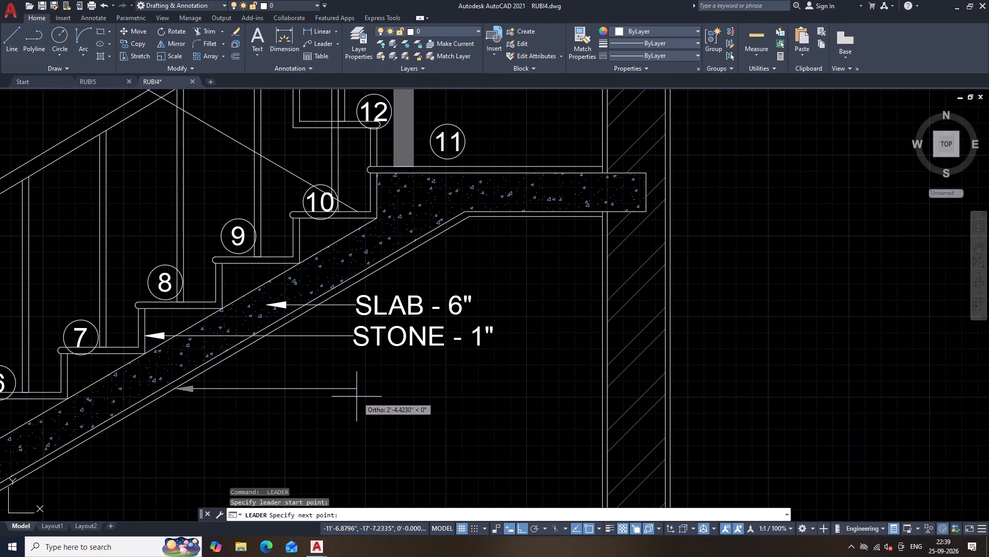
click(356, 397)
right_click(356, 397)
key(space)
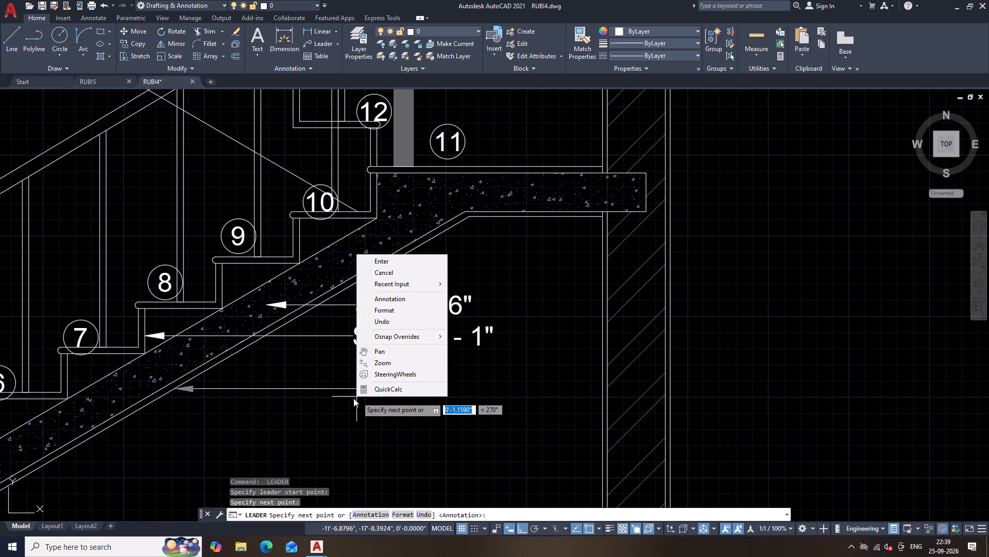
key(Escape)
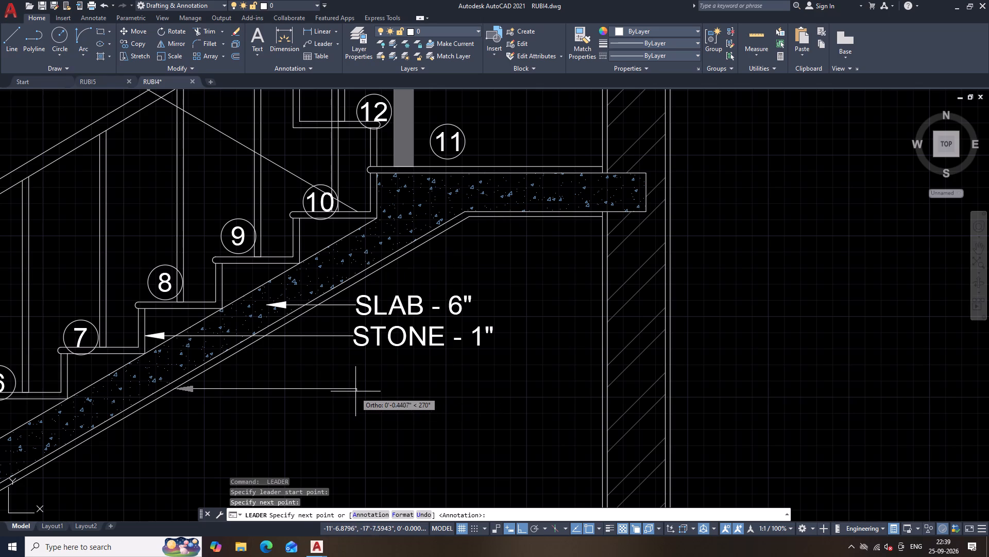
key(space)
right_click(357, 388)
key(space)
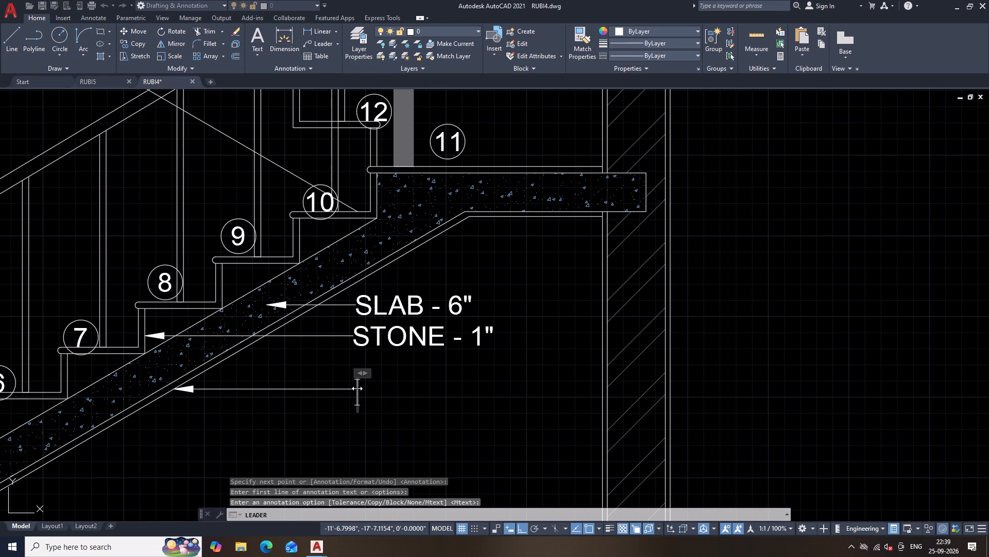
text(CEMENT PLASTER)
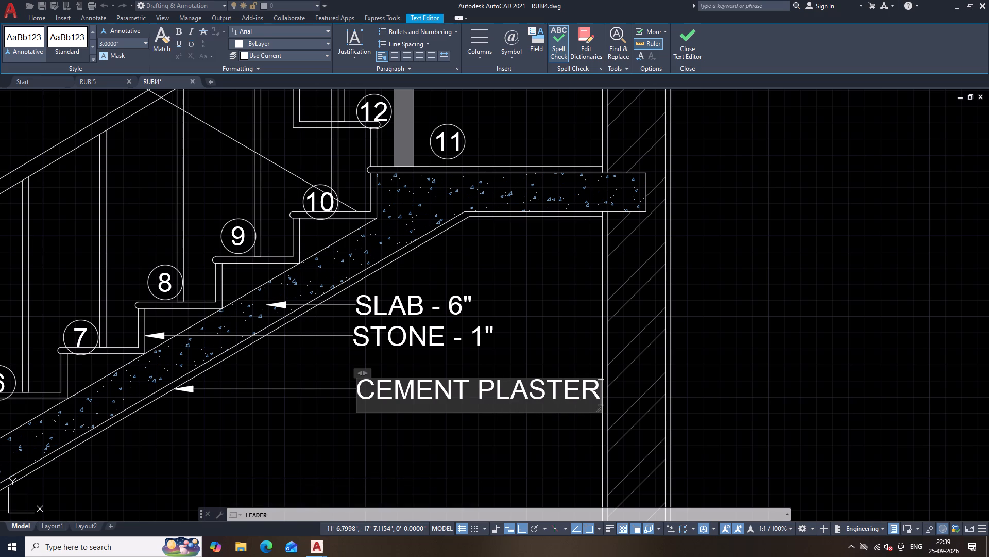
key(space)
text(- .75)
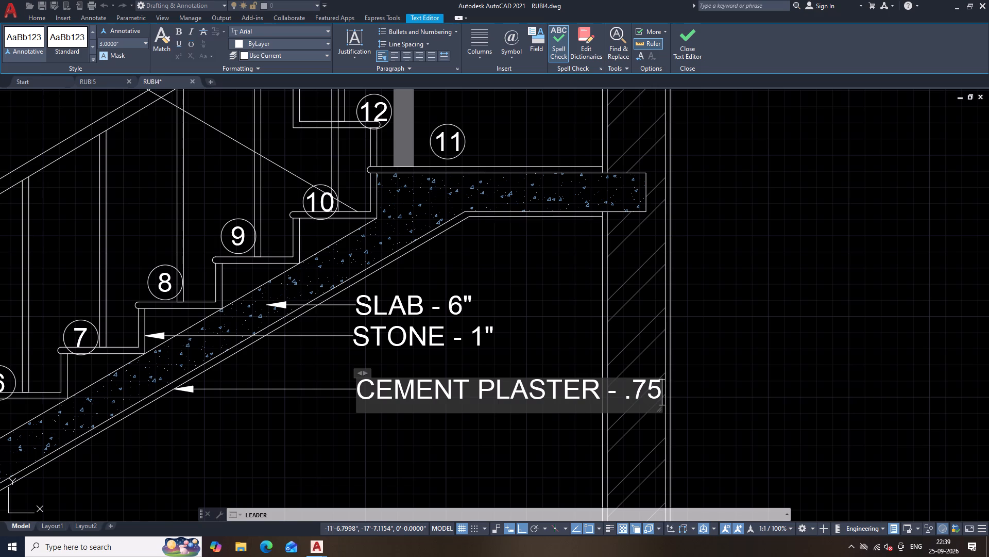
key(shift+quotedbl)
click(322, 450)
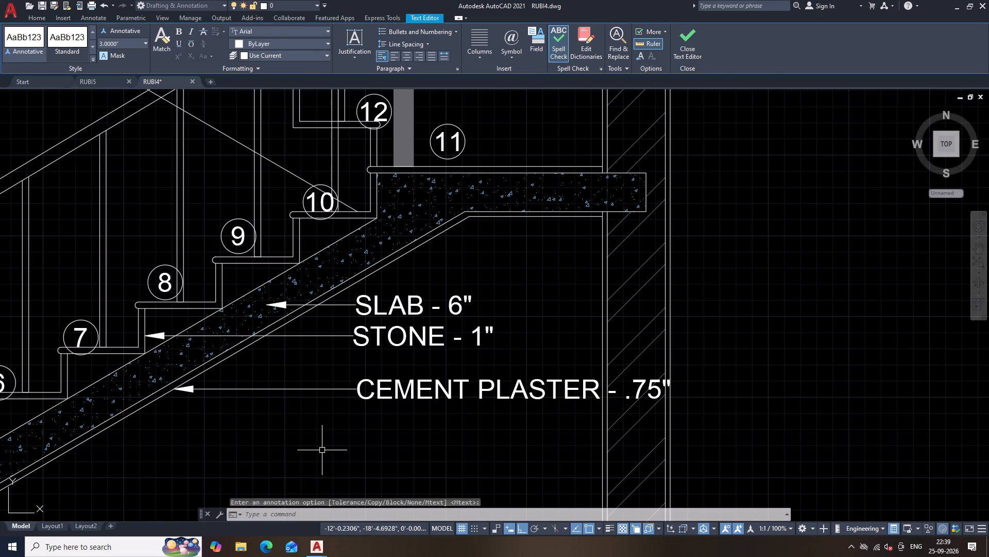
Shorten the lower flight's cement plaster leader by pulling its text end back toward the arrowhead.
scroll(325, 450, down, 3)
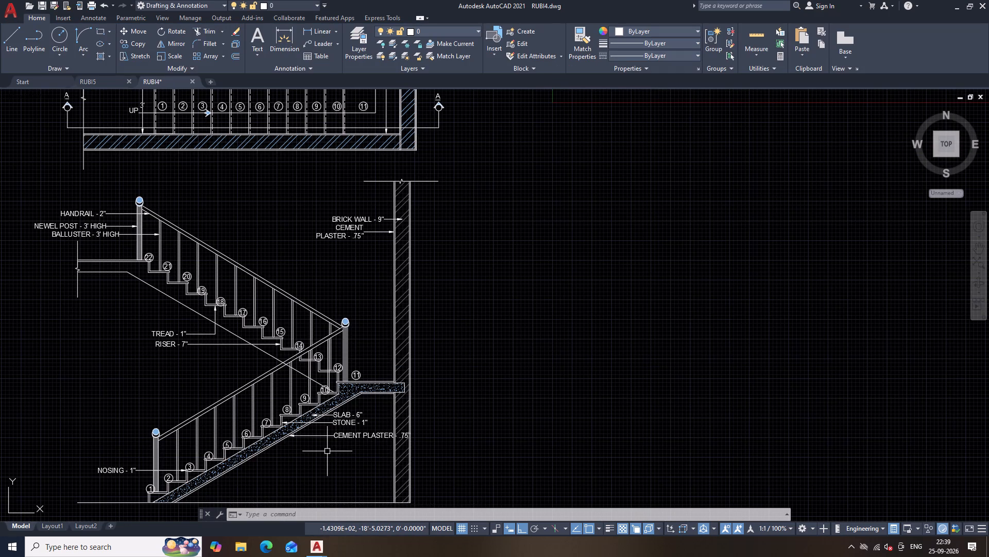
scroll(327, 451, up, 2)
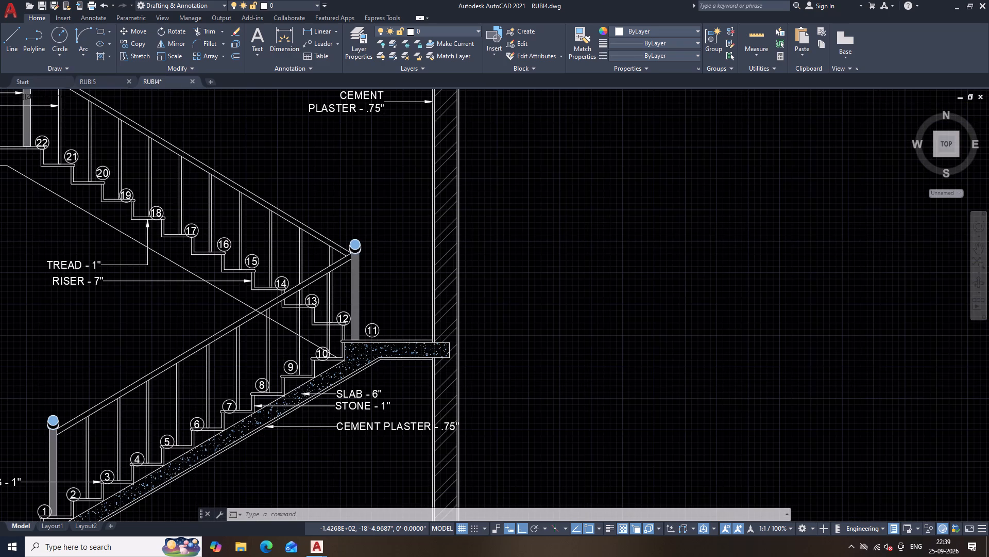
click(330, 414)
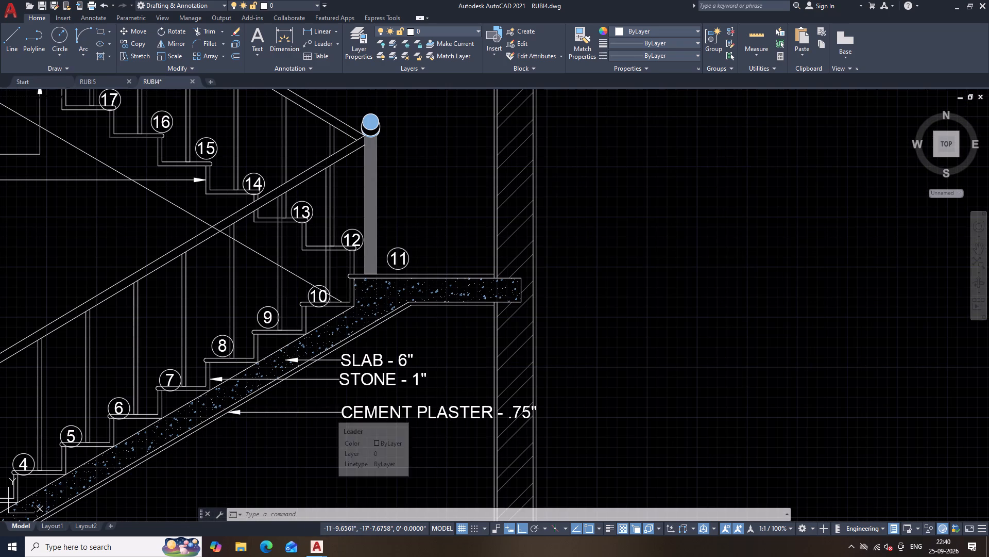
drag(342, 413, 299, 417)
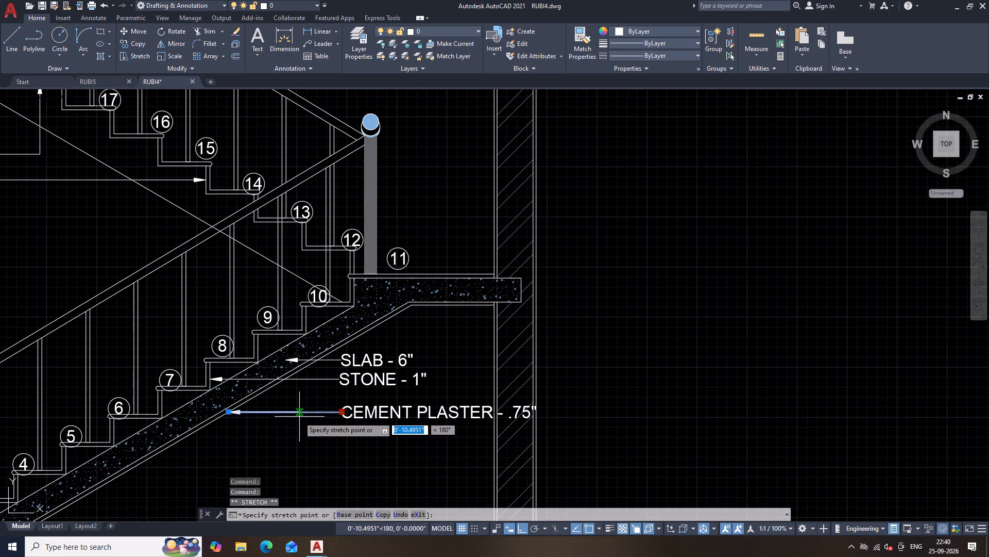
drag(299, 417, 296, 417)
click(296, 417)
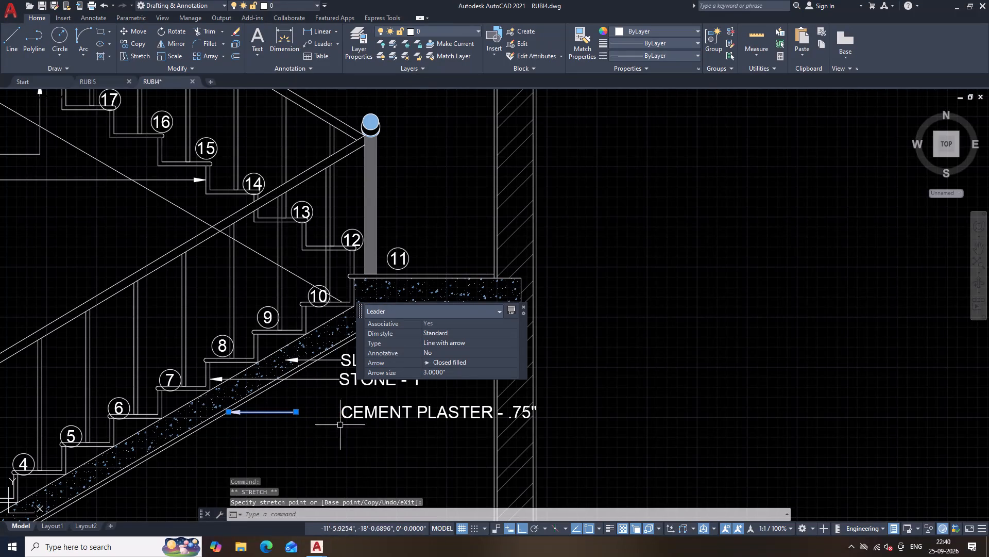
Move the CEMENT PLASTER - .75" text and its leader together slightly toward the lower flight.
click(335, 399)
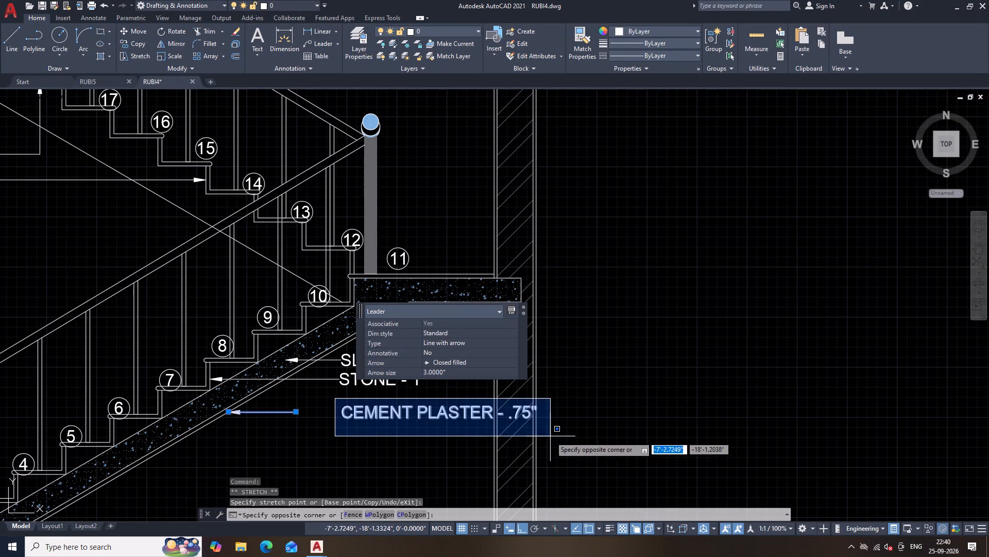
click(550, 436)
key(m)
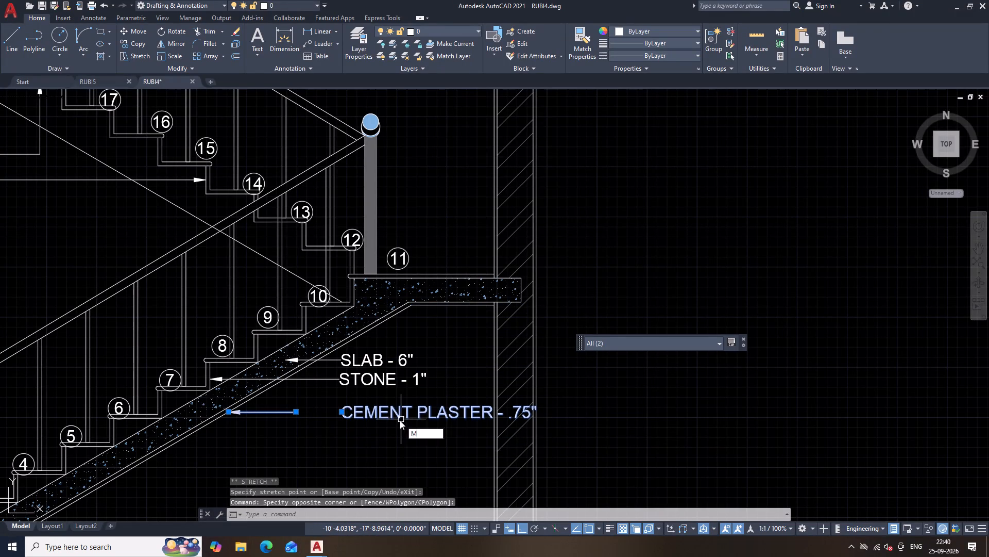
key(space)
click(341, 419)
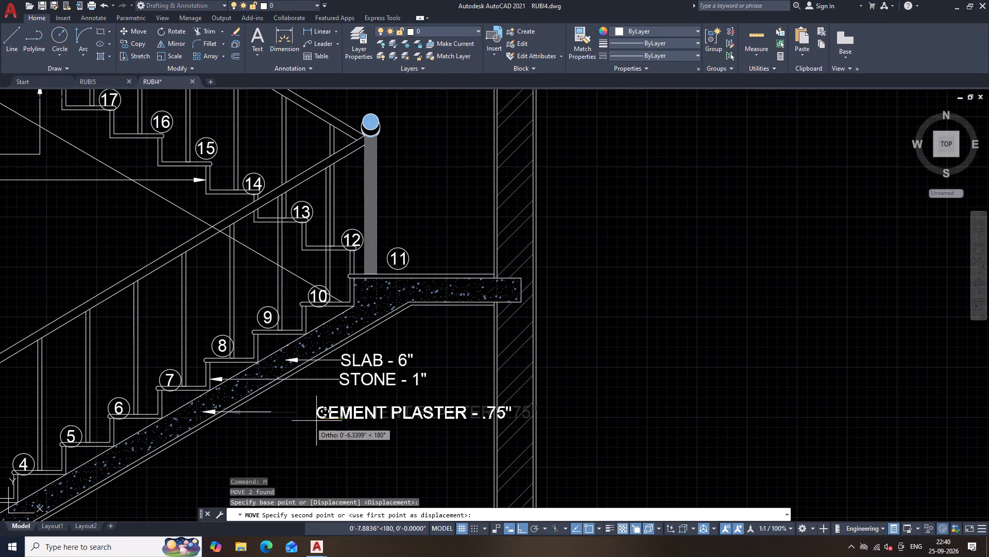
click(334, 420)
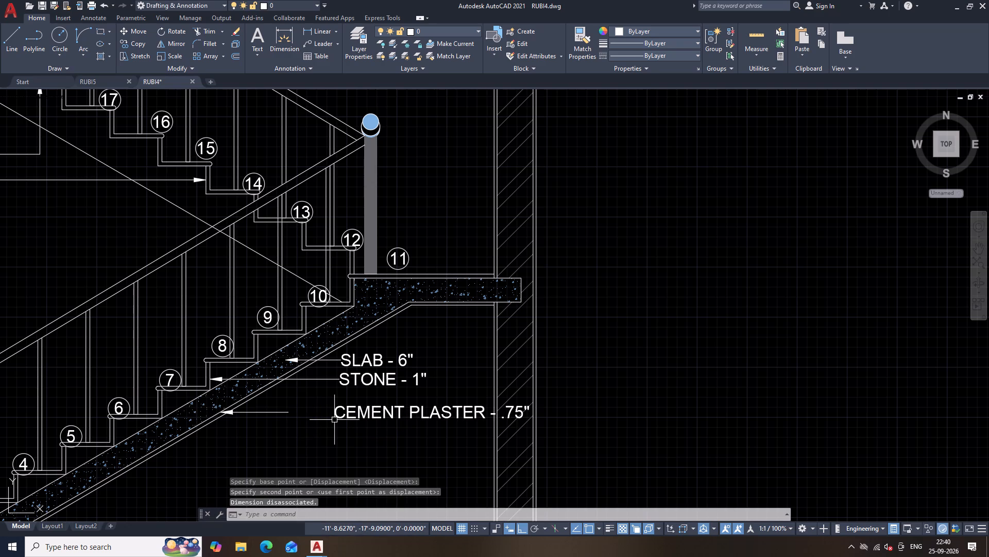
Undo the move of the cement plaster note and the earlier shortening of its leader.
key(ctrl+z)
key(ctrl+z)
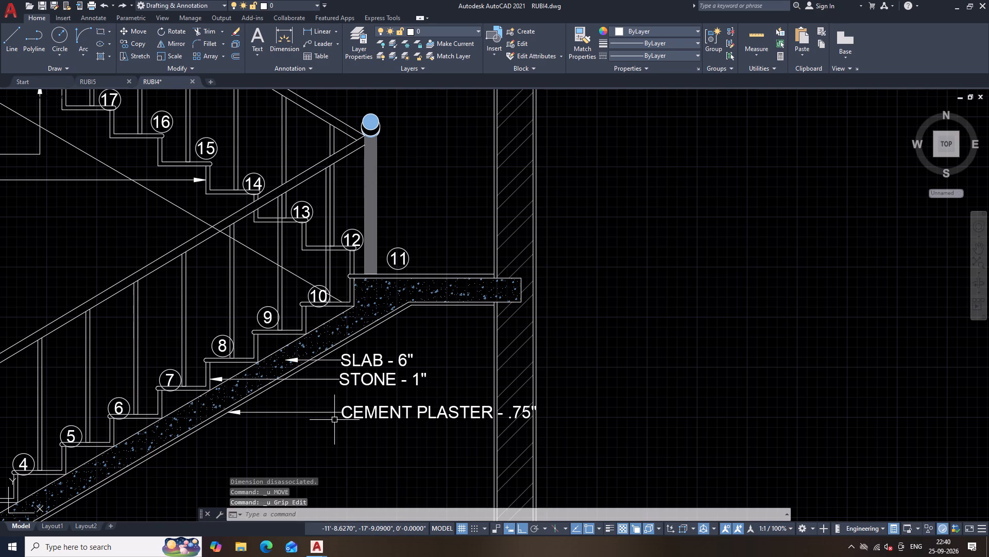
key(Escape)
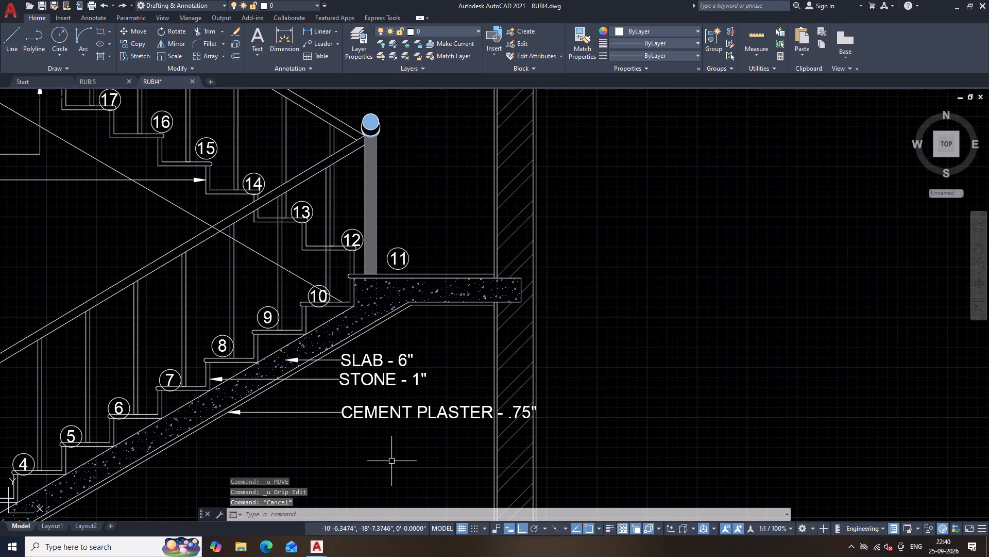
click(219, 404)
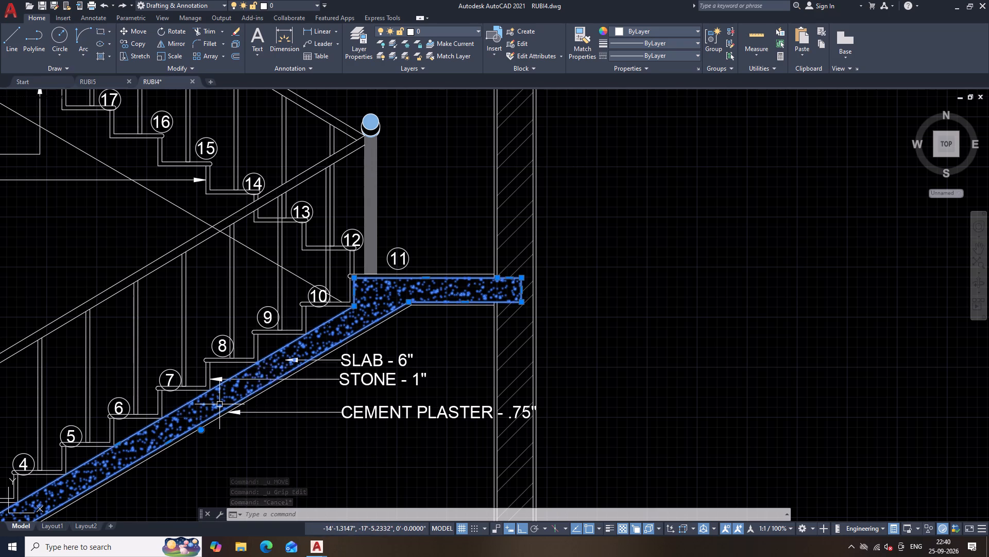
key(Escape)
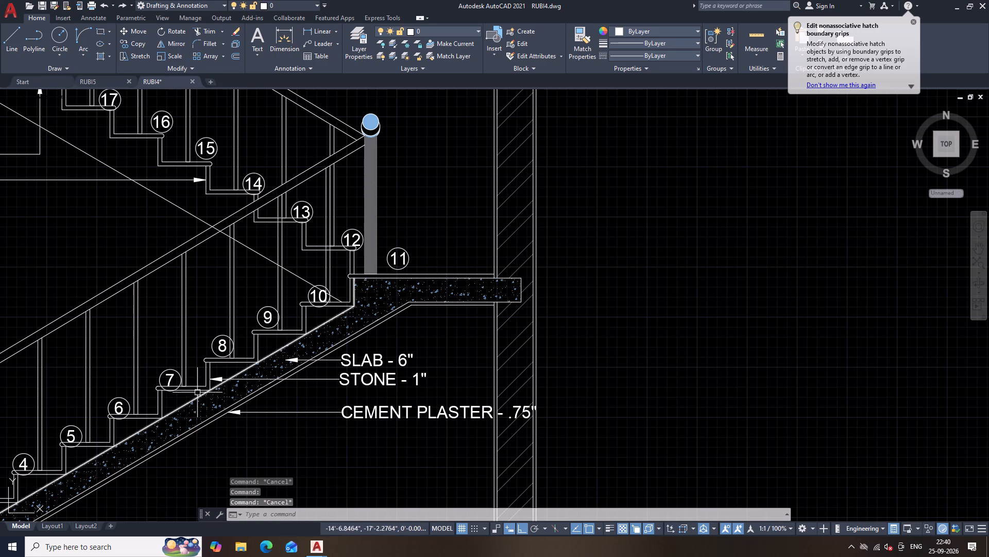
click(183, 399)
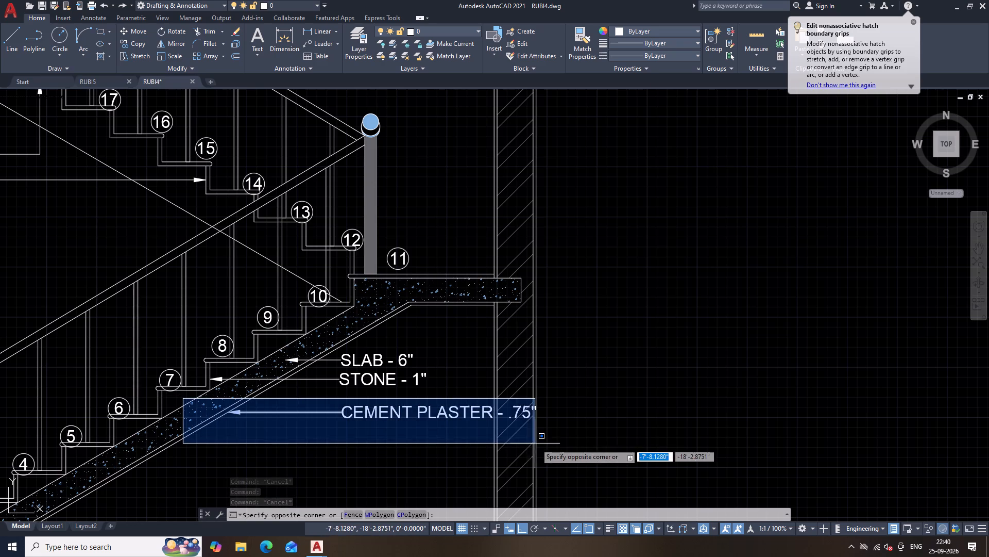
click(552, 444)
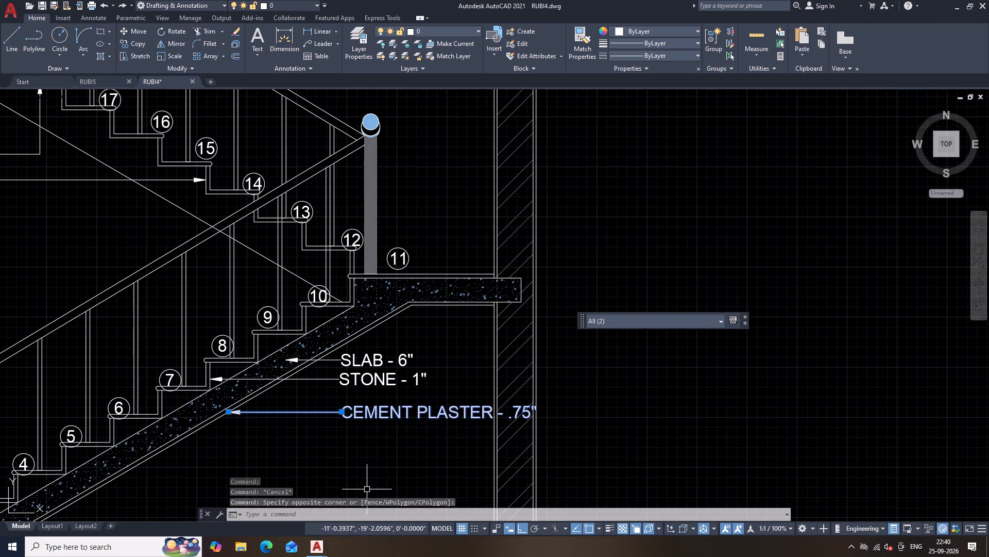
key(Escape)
In the staircase plan, add a horizontal leader to the end wall beyond the landing, labelled BRICK WALL - 9".
scroll(421, 463, down, 3)
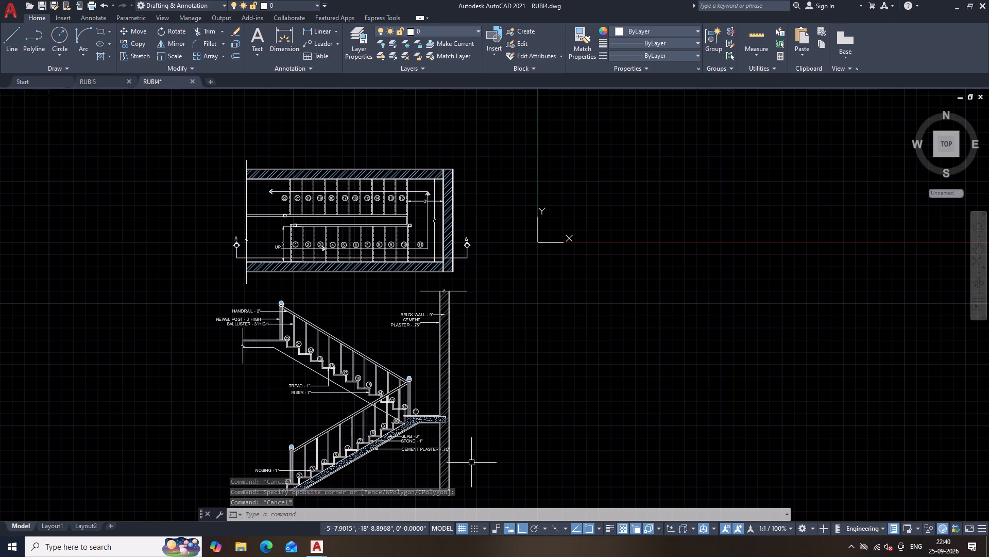
scroll(471, 463, up, 1)
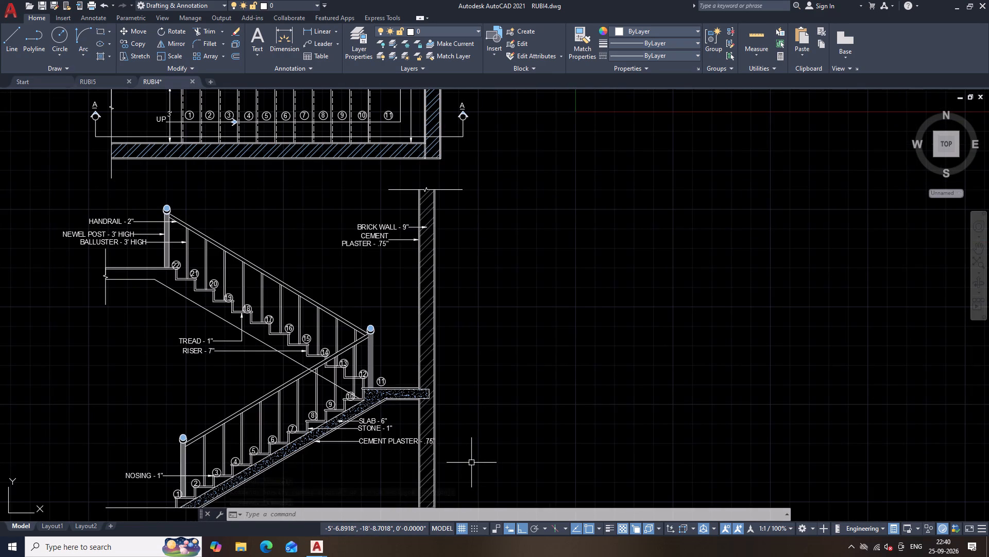
middle_drag(471, 463, 503, 556)
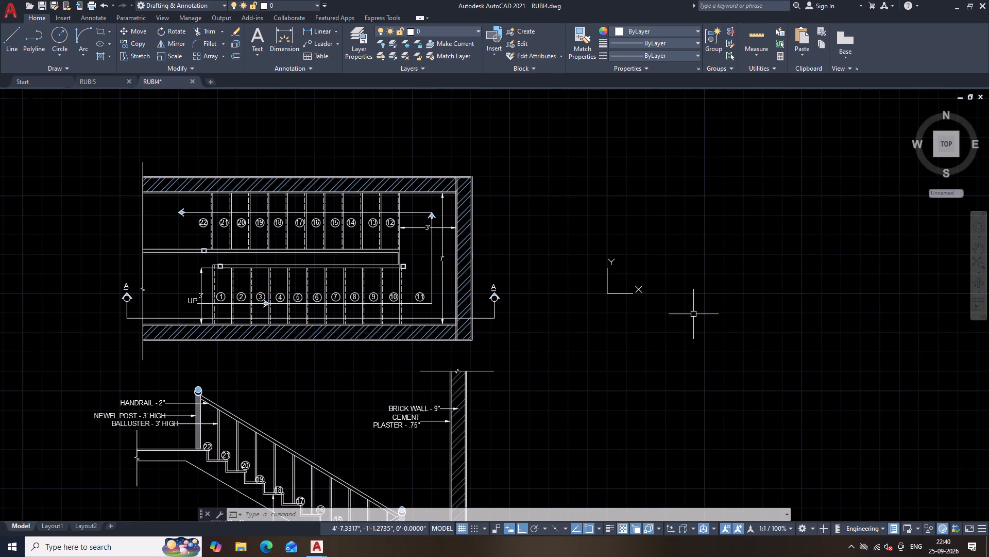
text(LEAD)
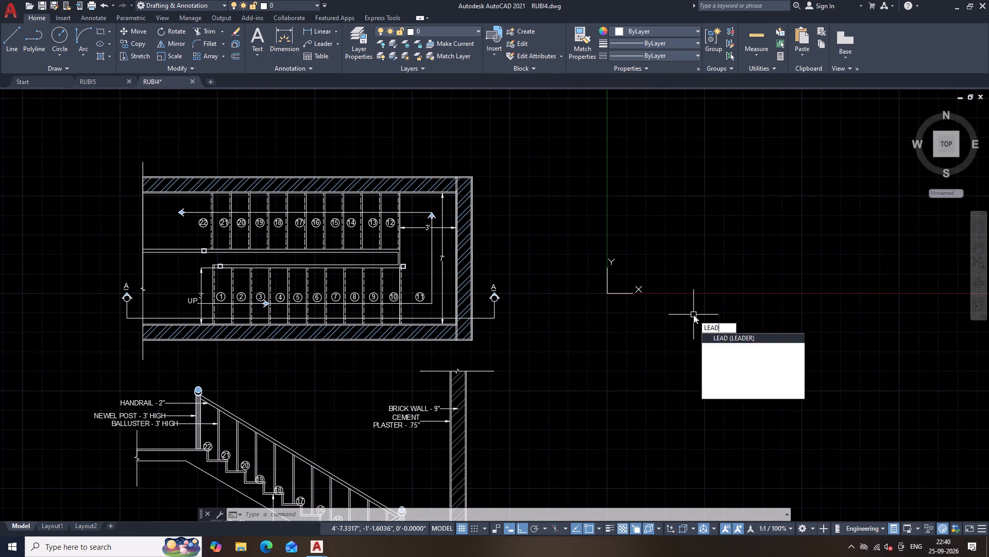
key(space)
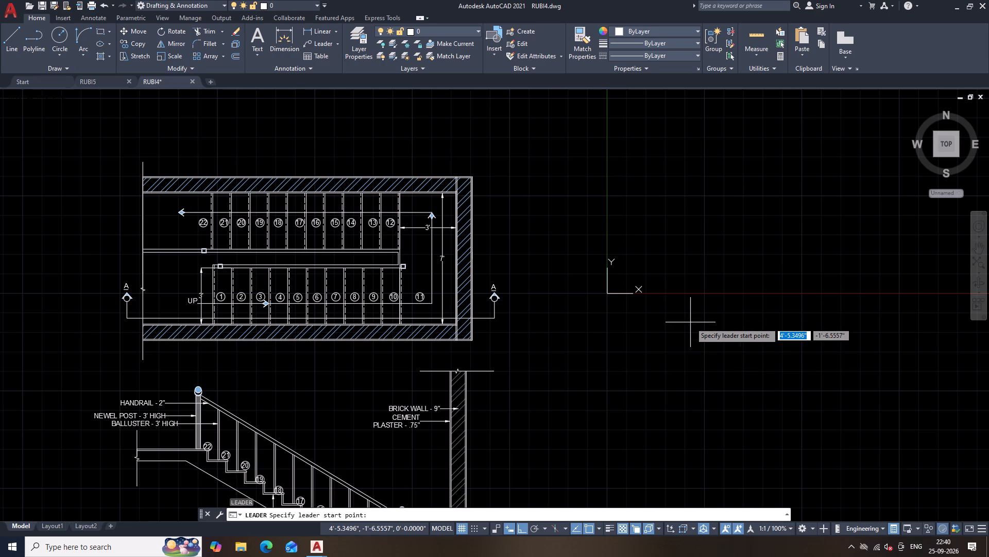
click(468, 267)
click(494, 268)
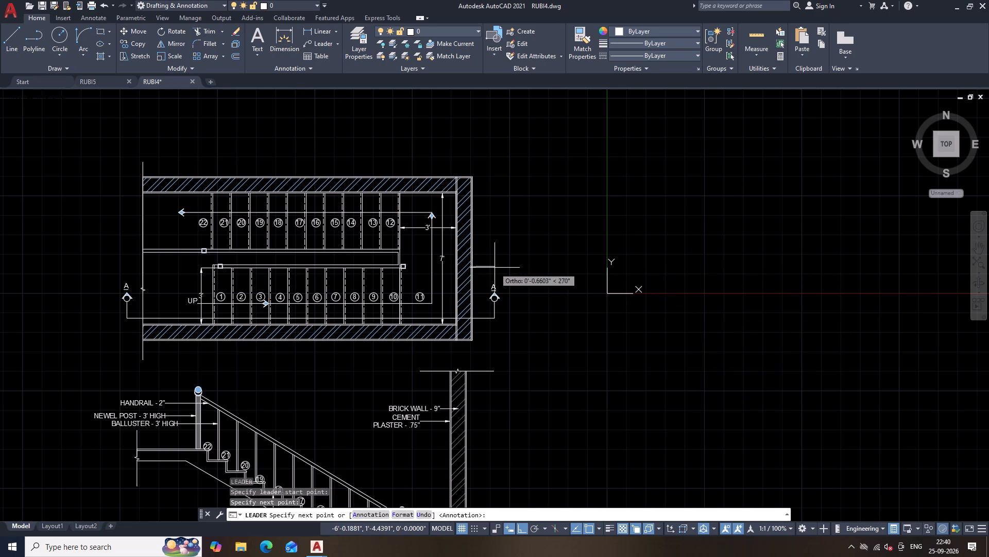
right_click(494, 268)
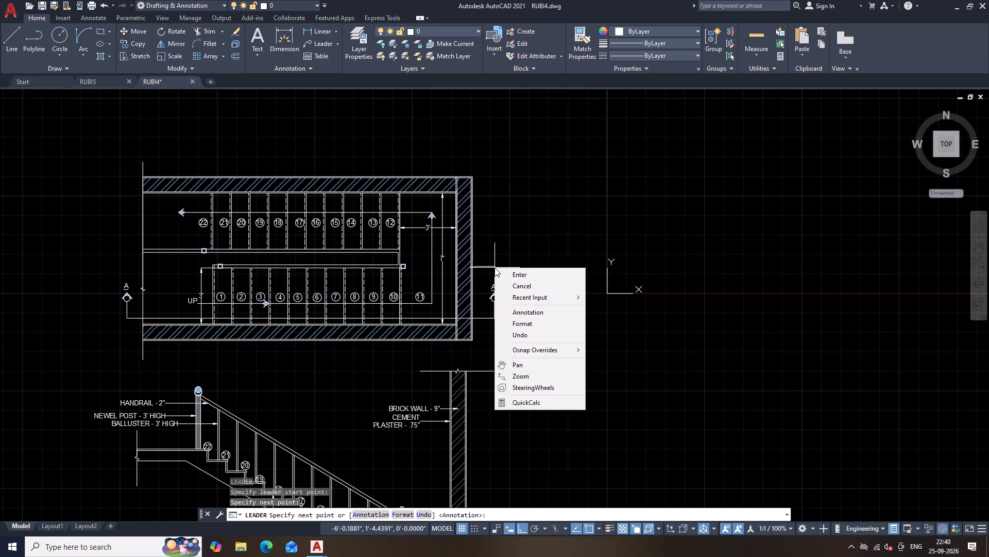
key(Escape)
key(space)
right_click(494, 268)
key(space)
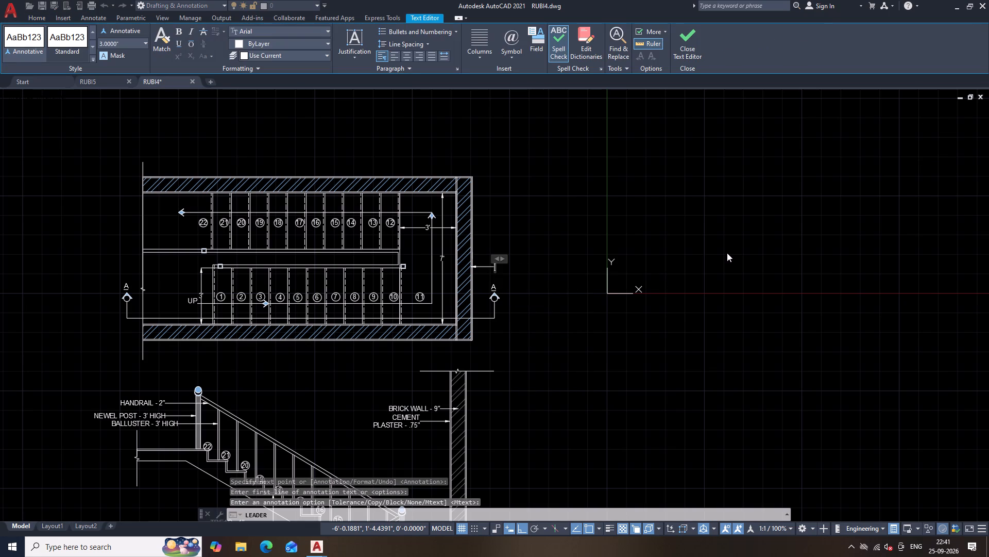
text(BRICK WA)
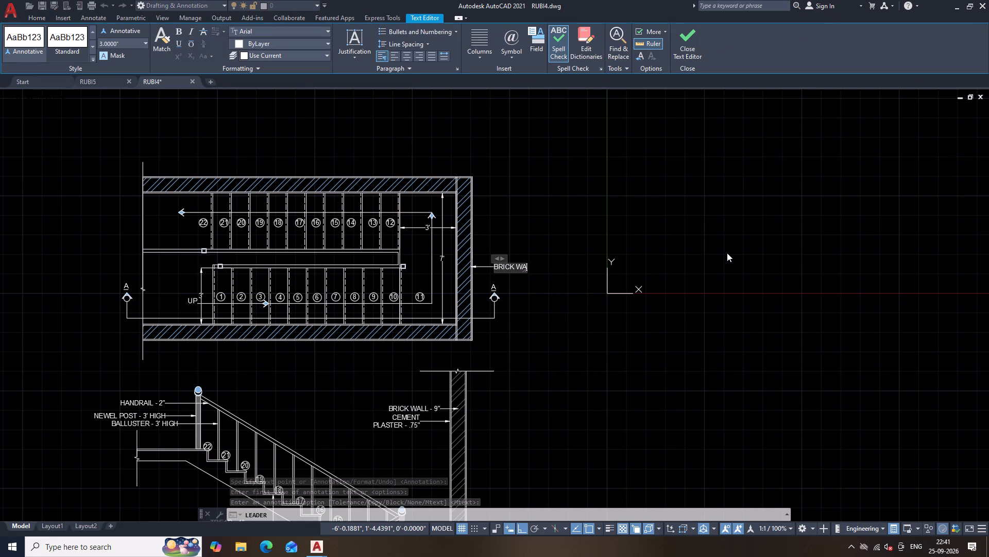
text(LL)
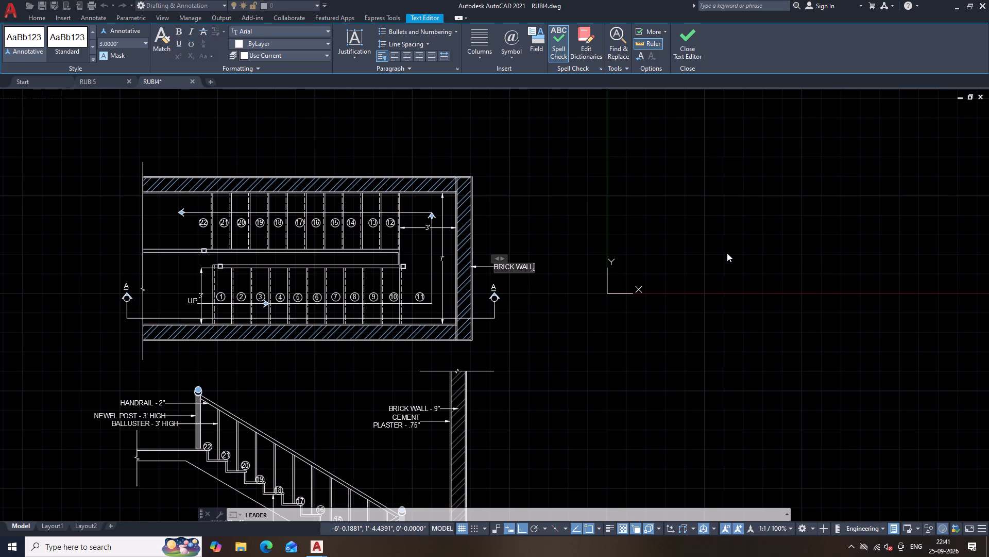
key(space)
text(-)
key(space)
key(9)
key(shift+quotedbl)
click(533, 308)
Add a horizontal leader to the end wall's outer plaster line, just below the brick wall note, labelled CEMENT PLASTER - .75".
key(space)
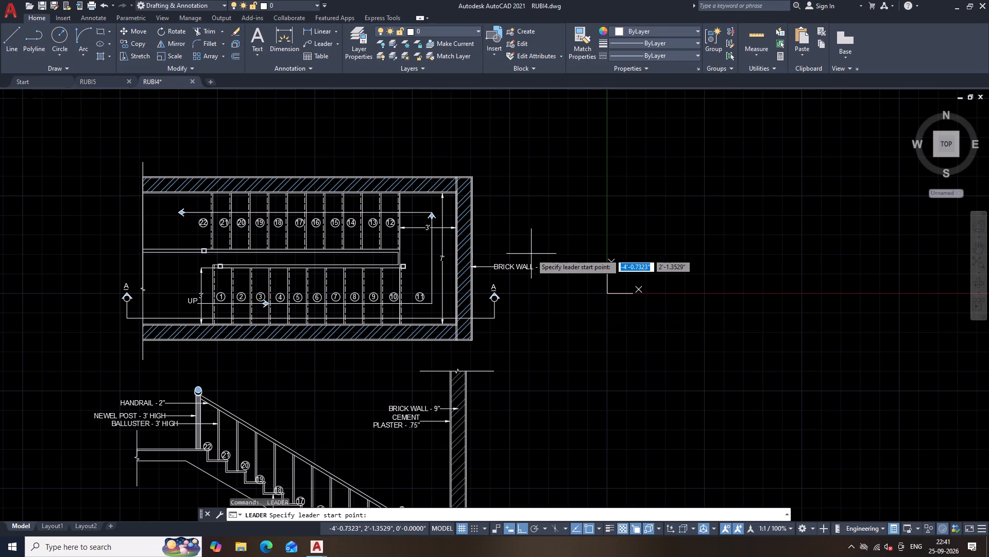
click(473, 278)
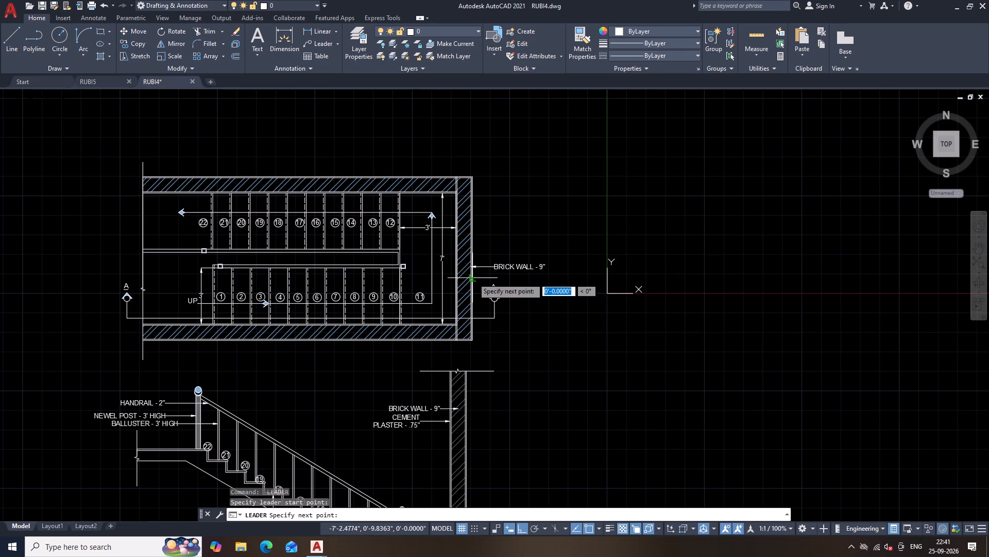
click(507, 279)
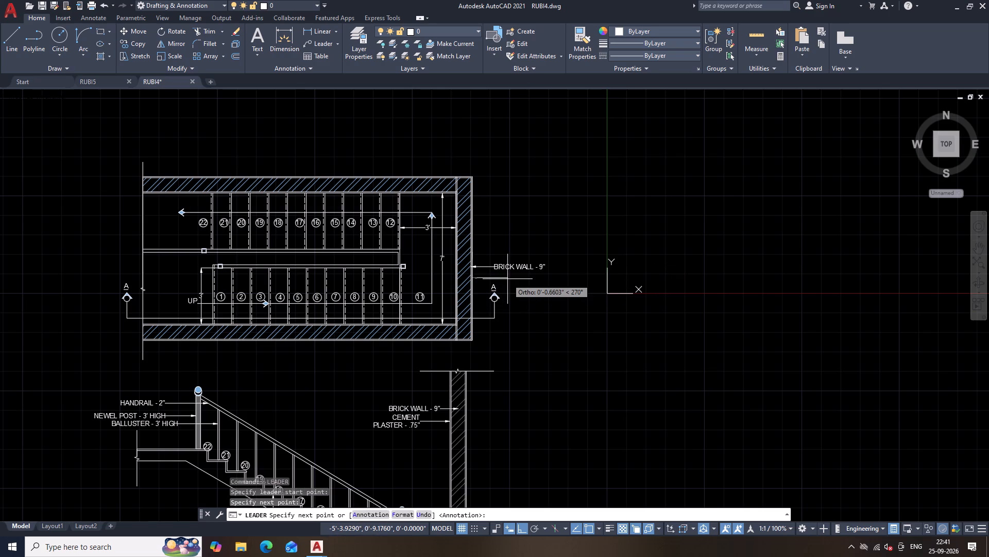
key(space)
right_click(507, 279)
key(space)
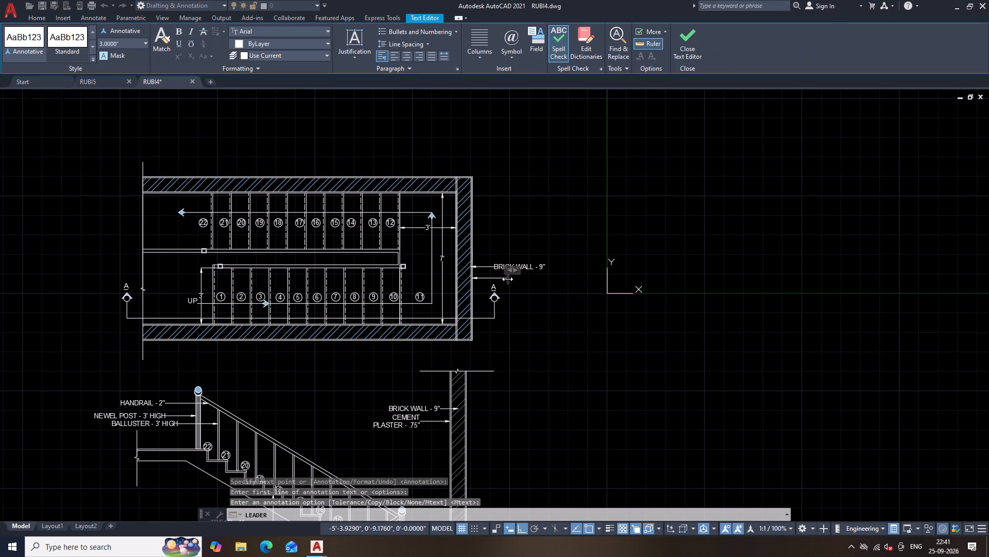
text(CEMENT)
key(space)
text(PLASTER)
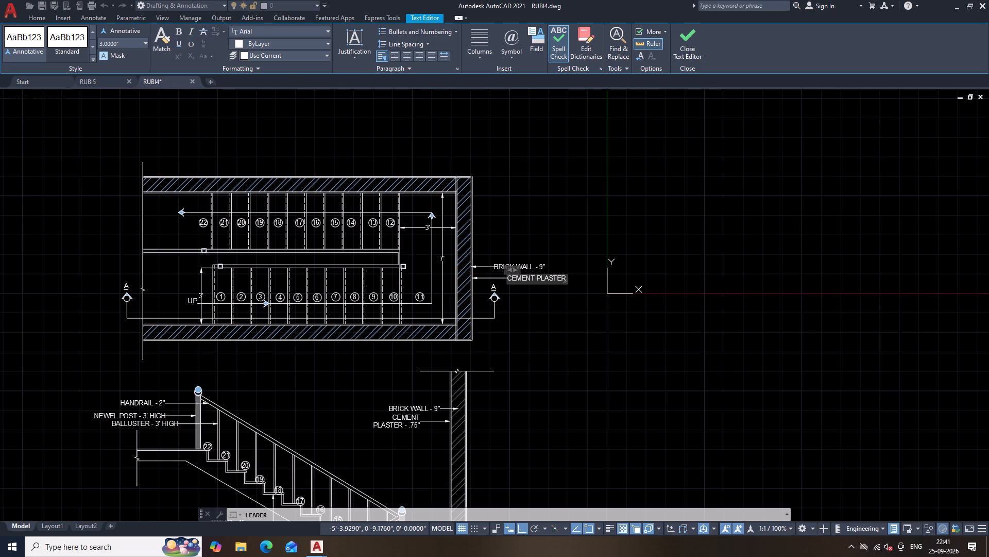
key(space)
text(- .75")
click(532, 314)
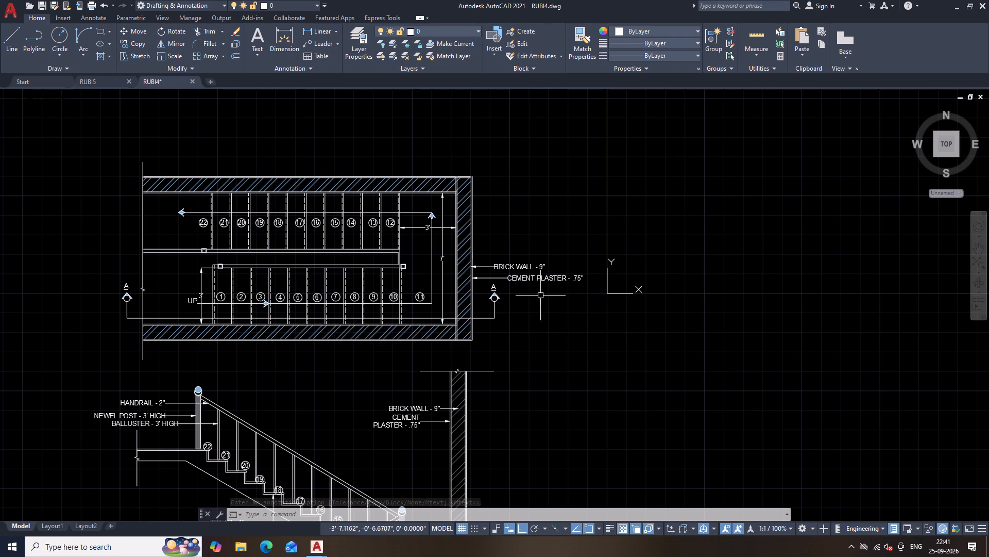
Add a vertical linear dimension across the gap between the two flights in plan, in line with the step 18/19 edge.
click(329, 30)
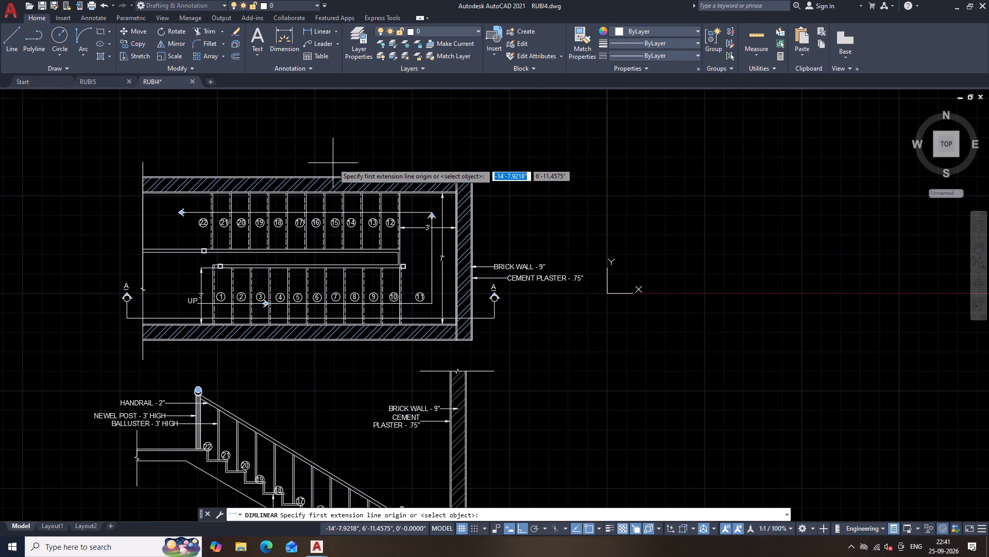
scroll(333, 163, up, 1)
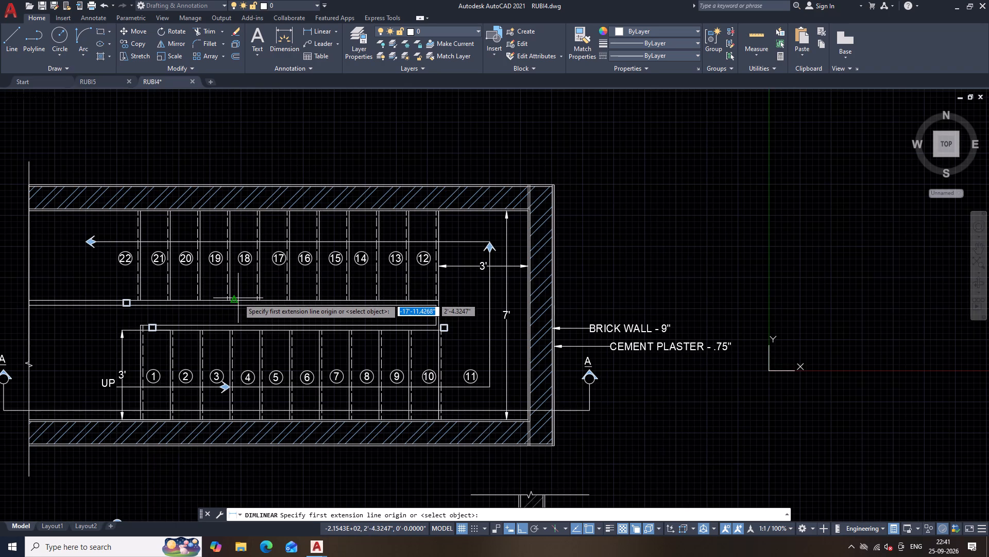
click(238, 300)
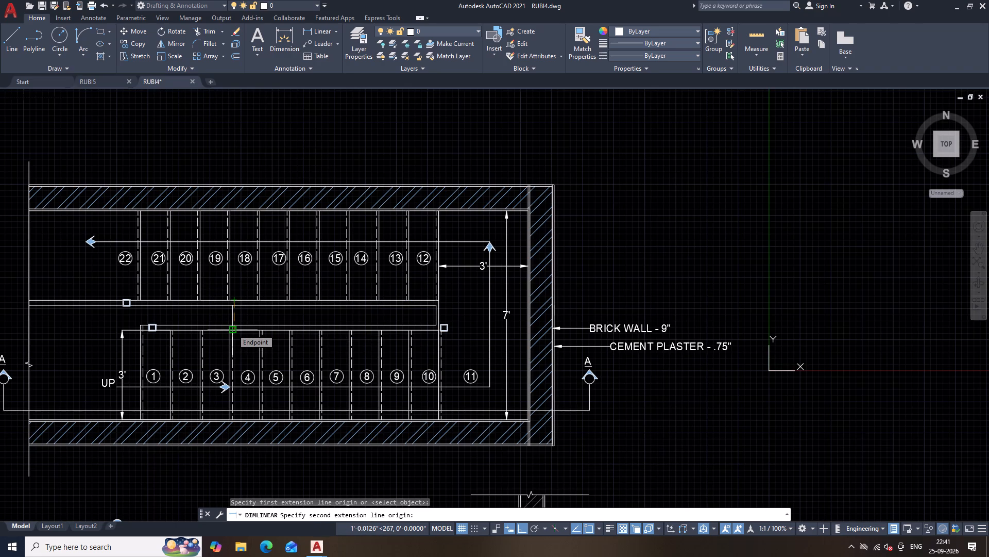
click(232, 329)
click(234, 320)
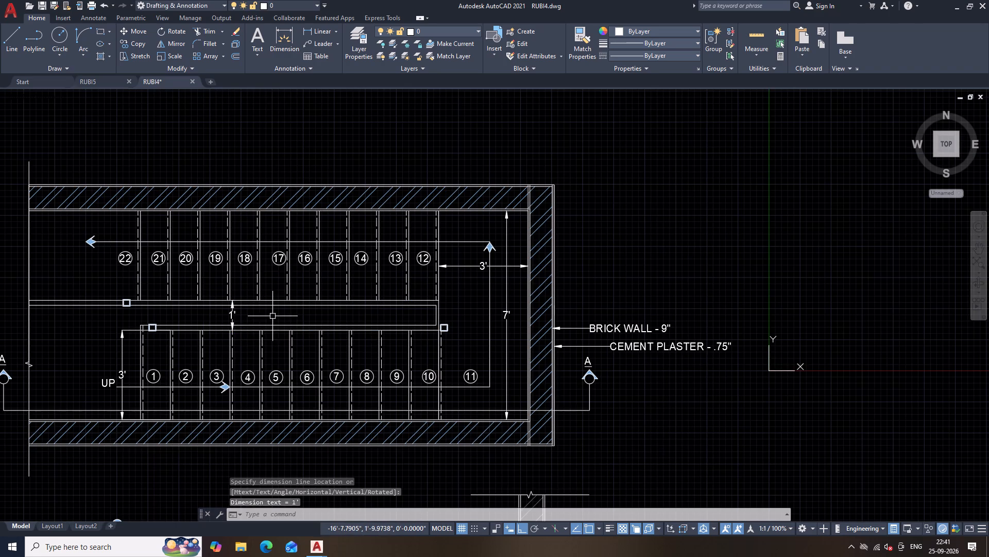
Add a horizontal linear dimension for the width of tread 17, placing it in the gap between the flights.
key(space)
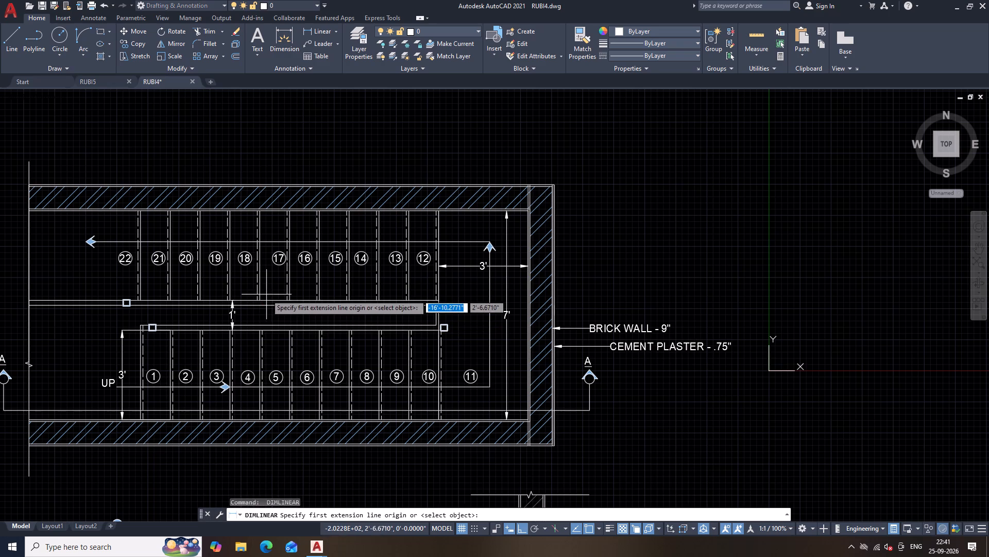
click(262, 301)
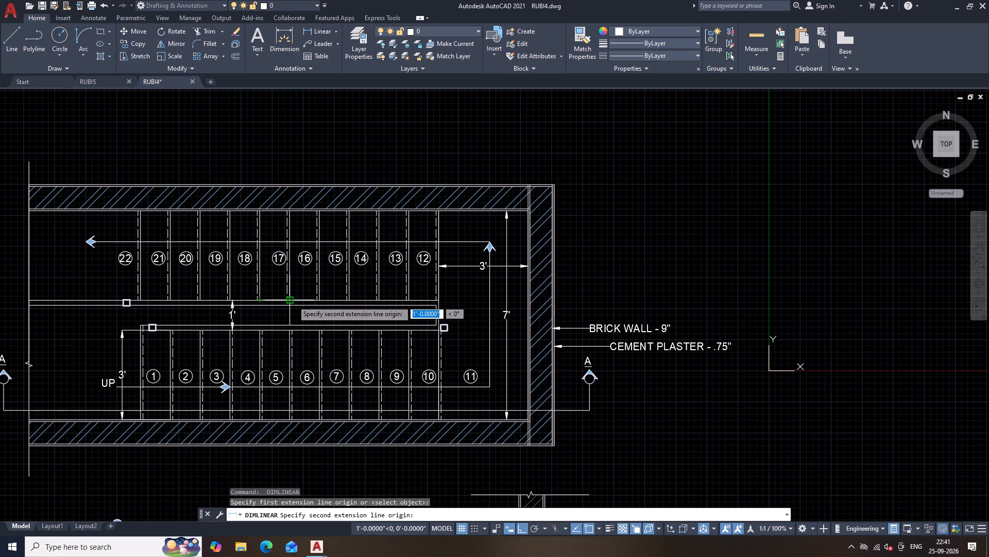
click(291, 301)
click(286, 313)
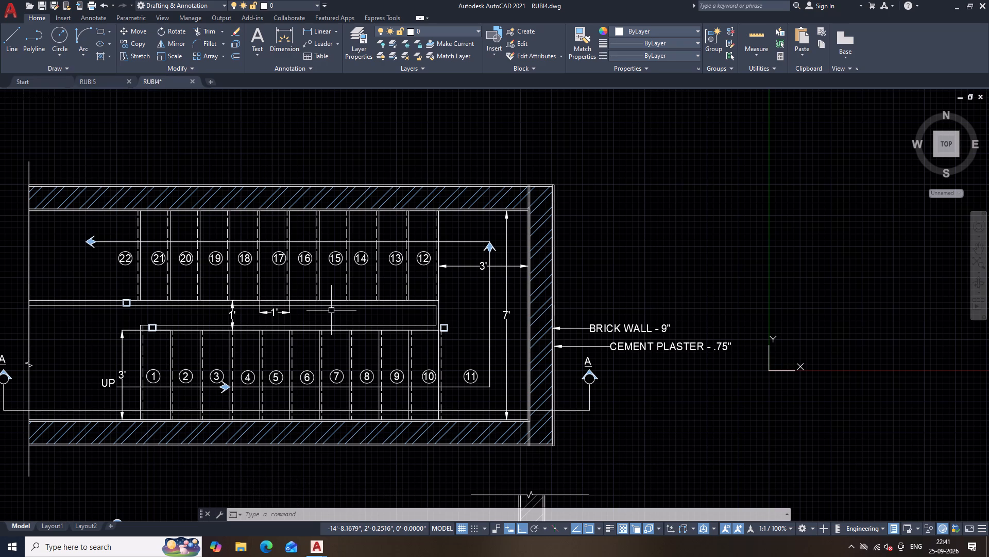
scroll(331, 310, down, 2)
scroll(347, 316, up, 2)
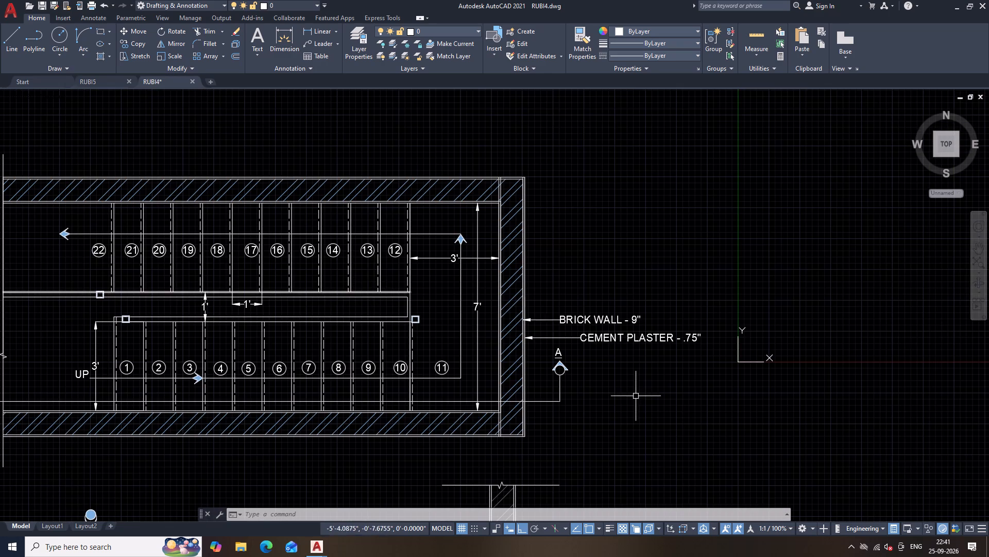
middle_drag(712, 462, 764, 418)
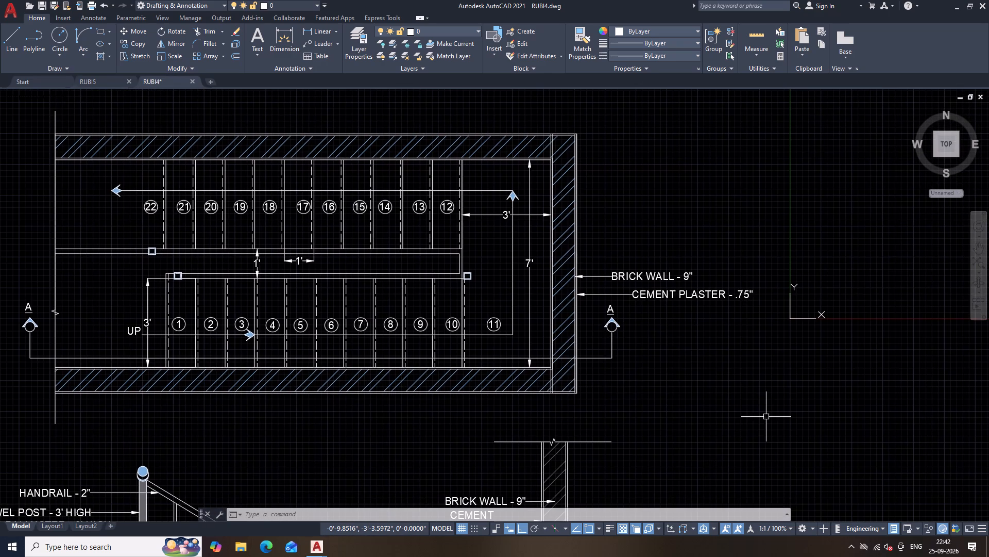
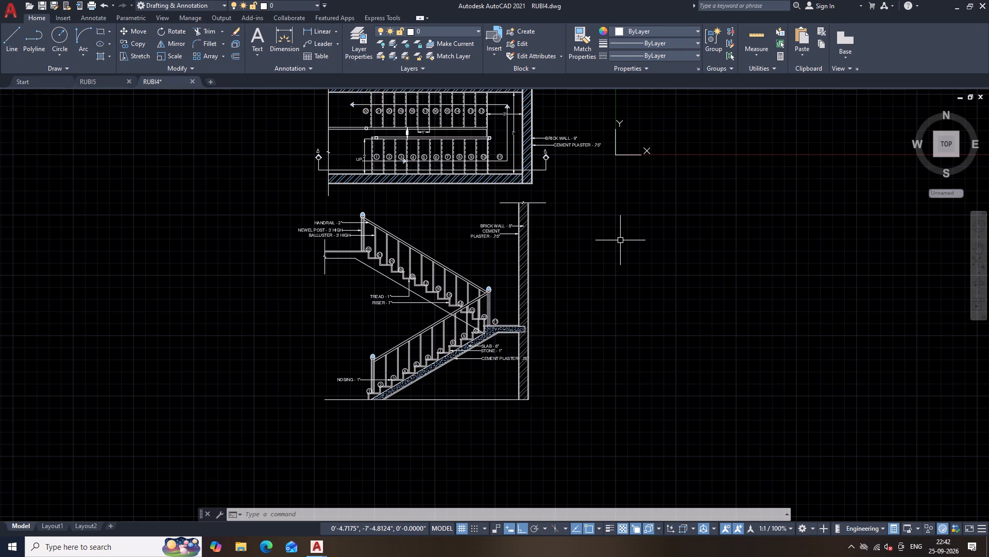
Examine the staircase plan and the section below it, including their step numbers, dimensions and material labels.
scroll(664, 317, up, 2)
middle_drag(518, 314, 749, 355)
scroll(749, 355, down, 2)
scroll(749, 355, up, 1)
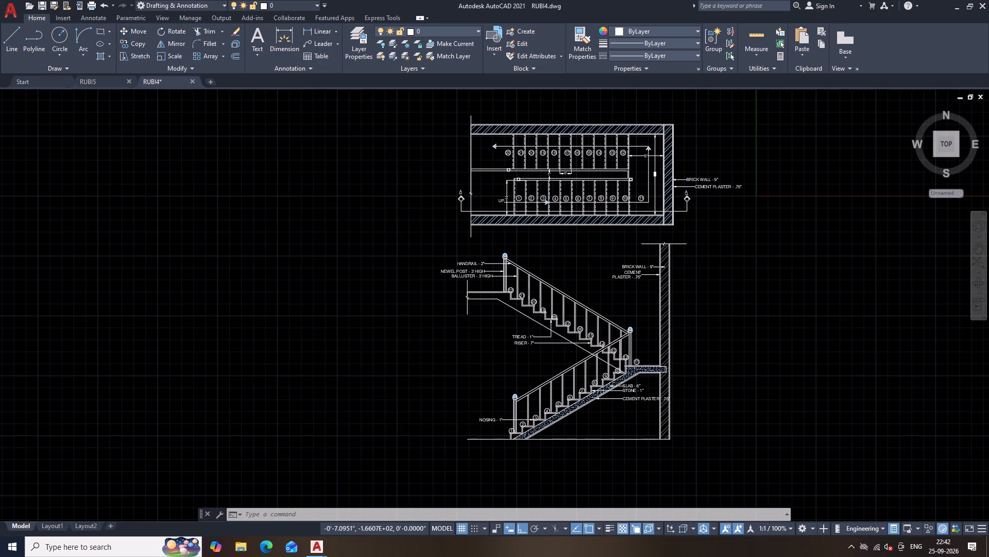
middle_drag(749, 355, 698, 288)
scroll(698, 288, up, 1)
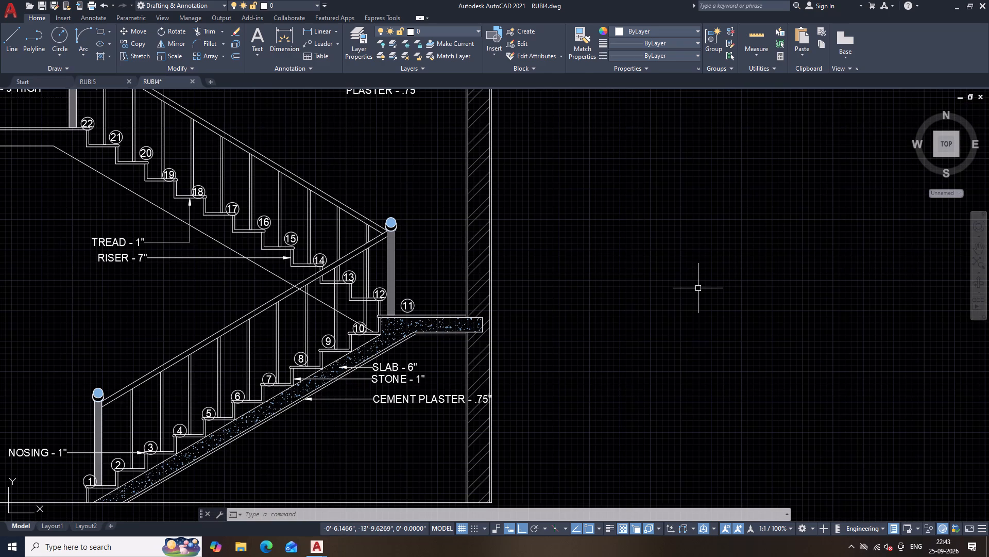
scroll(698, 288, down, 1)
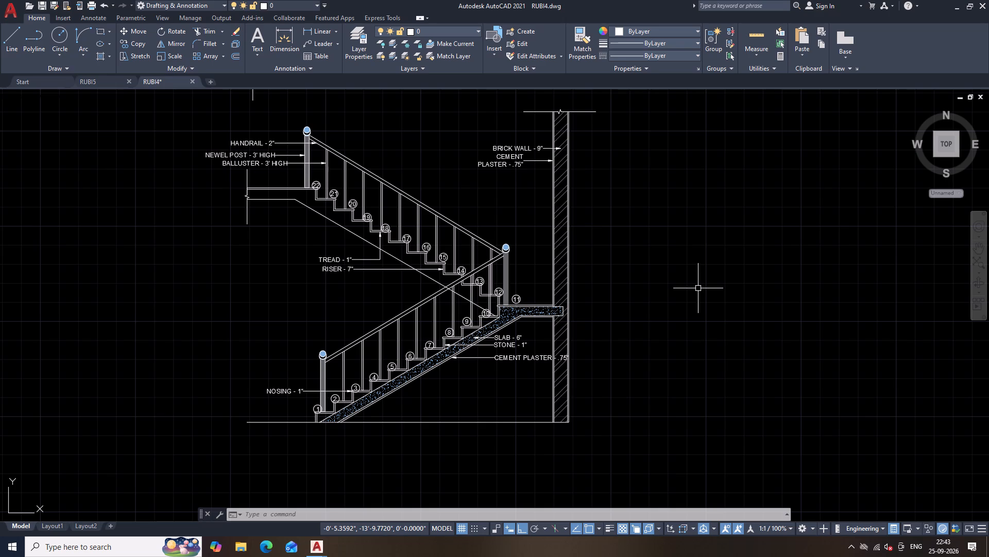
middle_drag(692, 192, 696, 420)
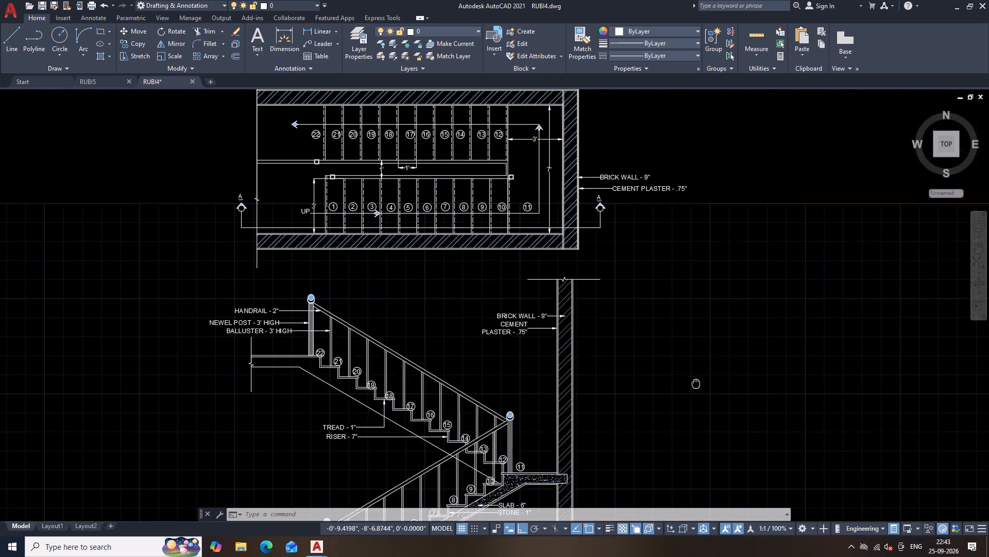
middle_drag(696, 420, 695, 465)
scroll(693, 433, up, 1)
middle_drag(646, 307, 728, 475)
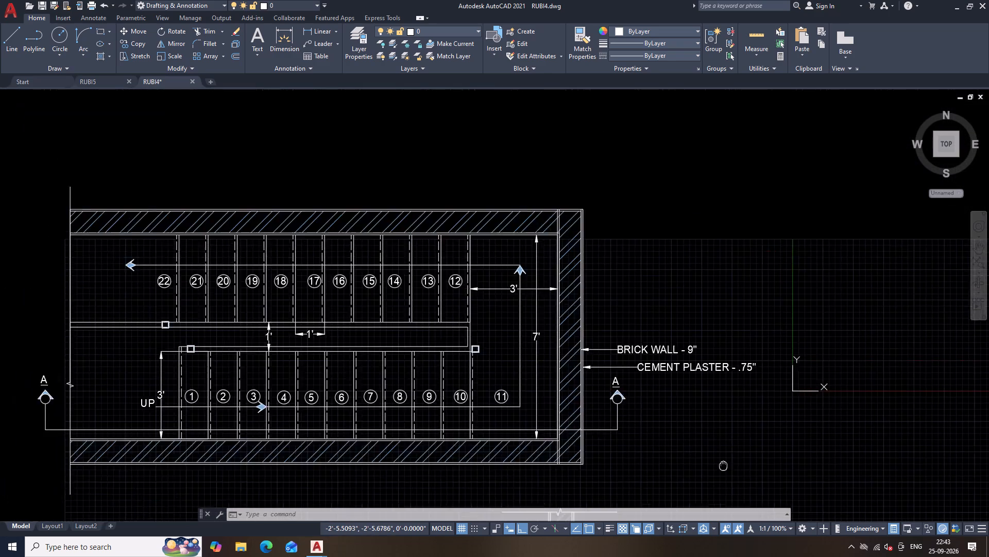
middle_drag(728, 475, 741, 474)
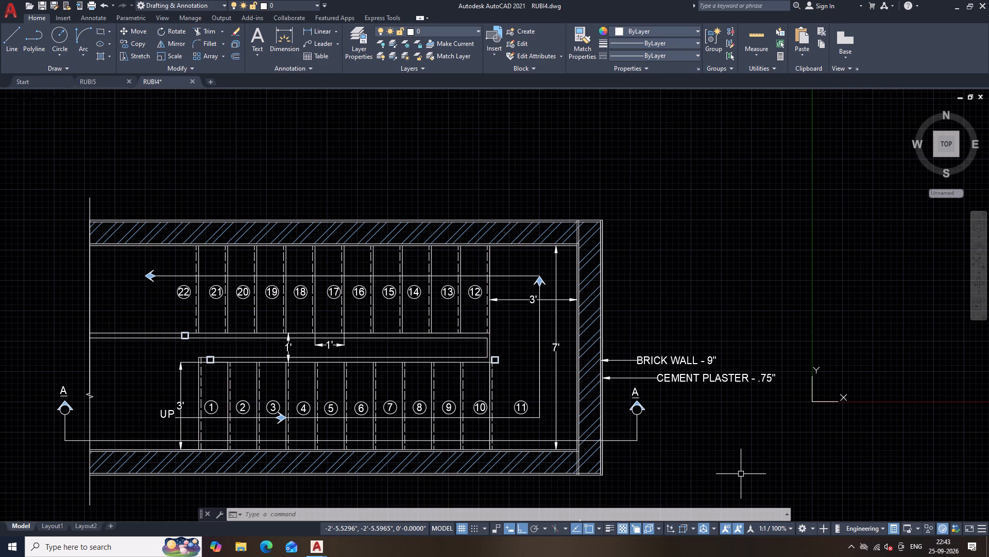
scroll(811, 266, down, 1)
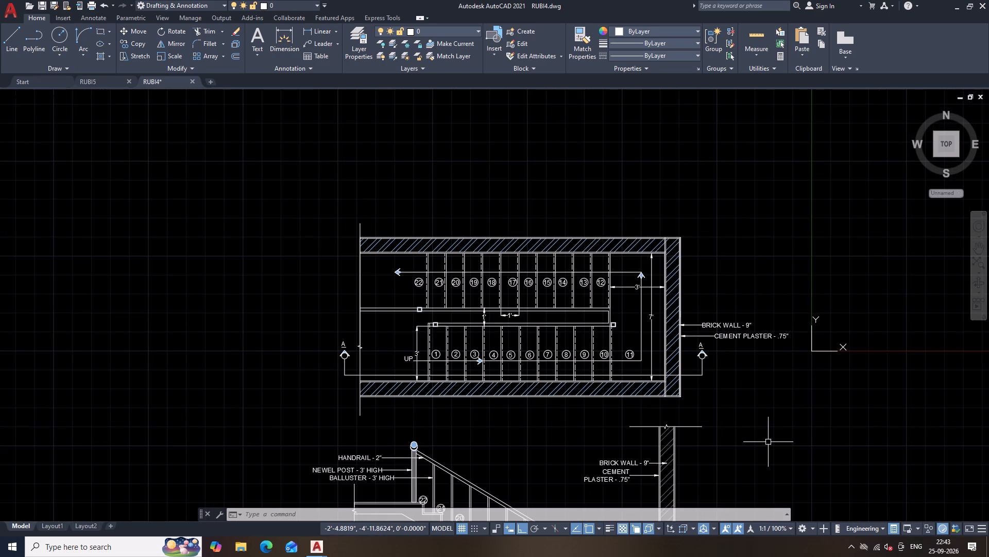
middle_drag(768, 442, 698, 314)
scroll(698, 314, down, 1)
middle_drag(708, 356, 701, 353)
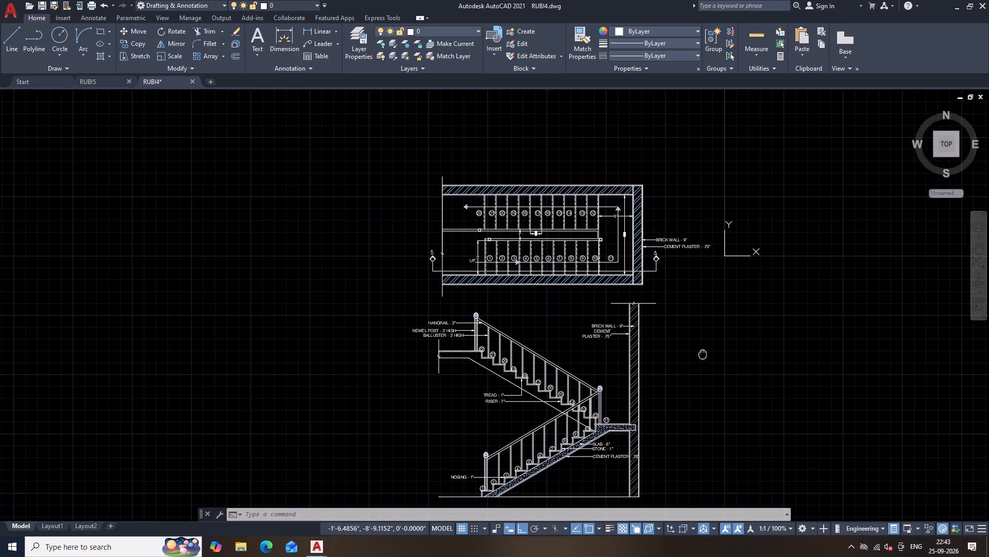
middle_drag(701, 353, 677, 320)
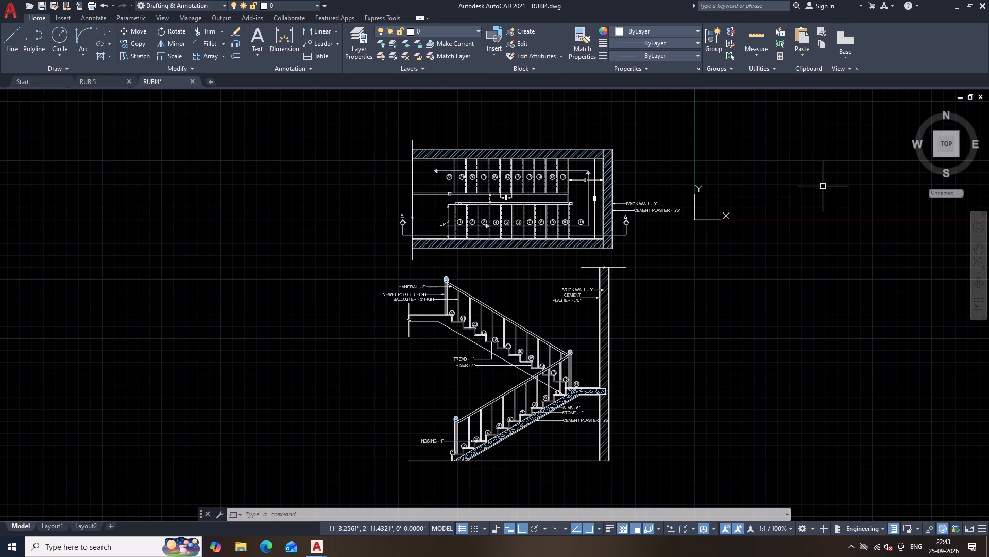
Move the UCS origin horizontally about 21' along the positive X axis, away from the staircase plan and its wall labels.
click(702, 220)
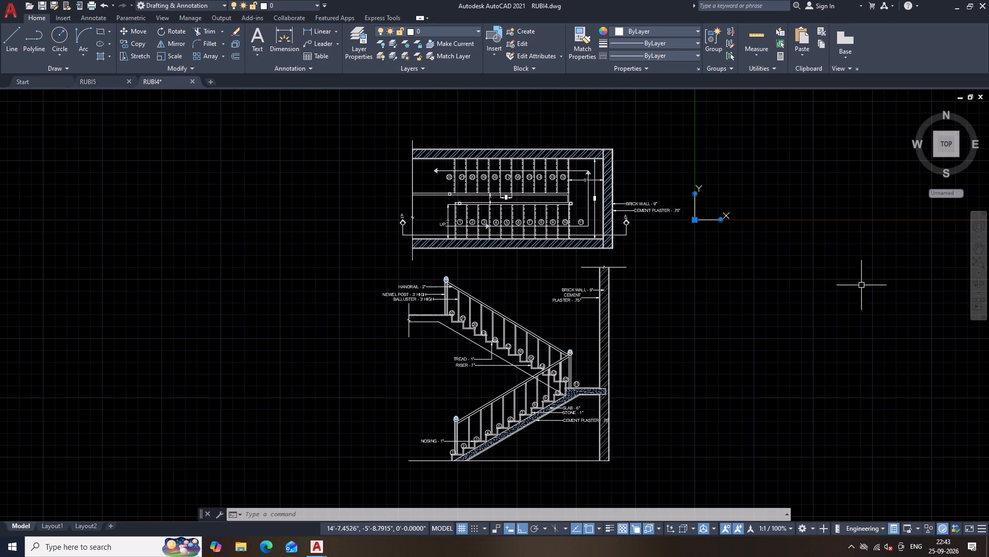
click(695, 219)
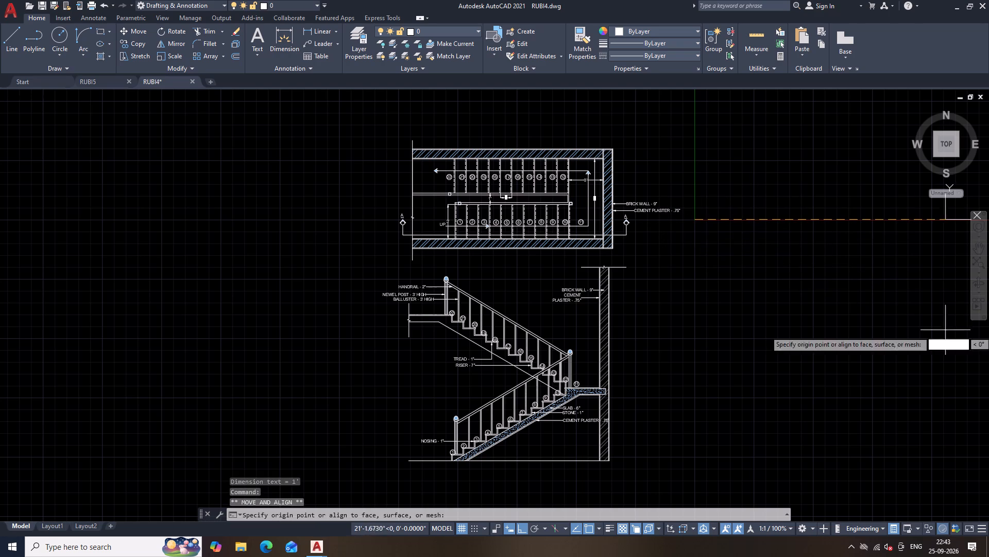
click(949, 332)
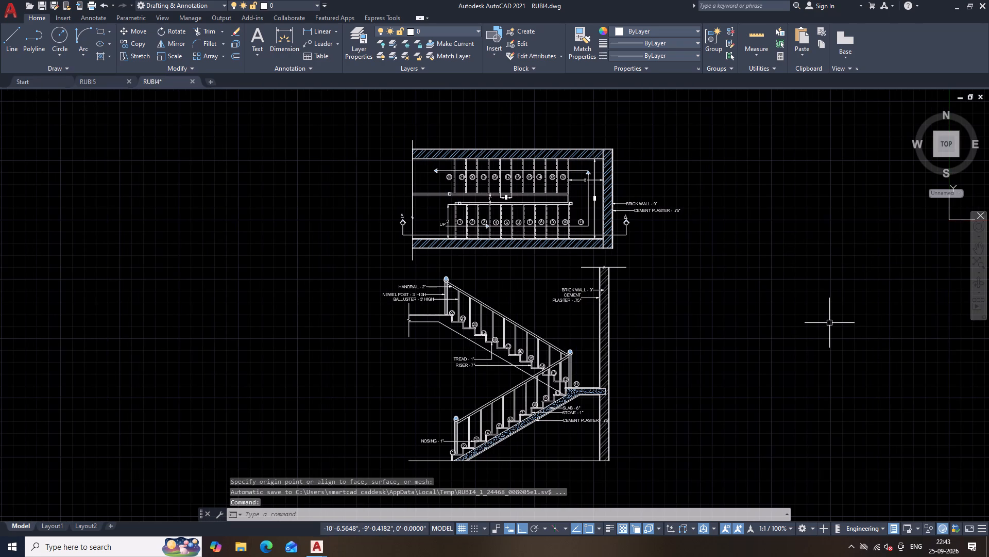
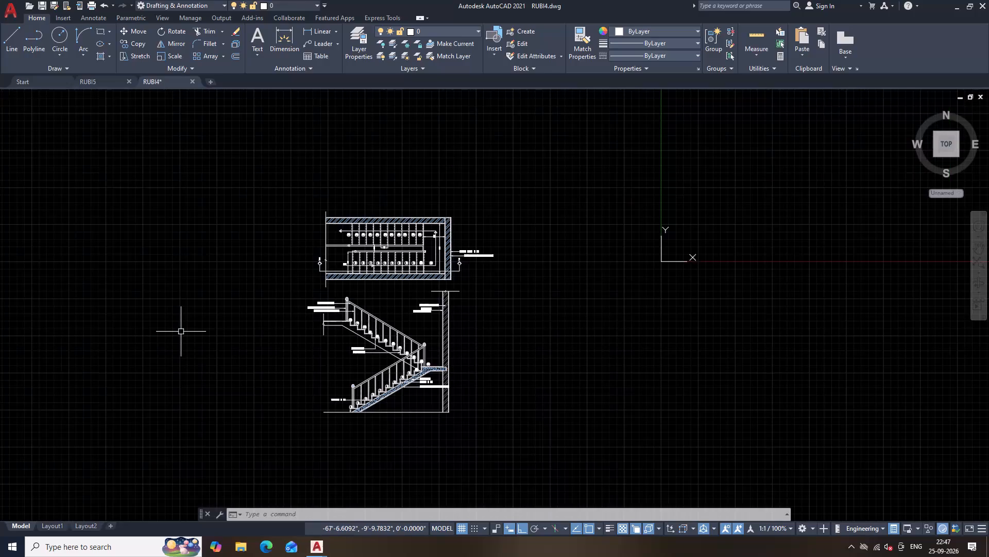
Open the recent drawing r0408.dwg.
scroll(181, 332, down, 1)
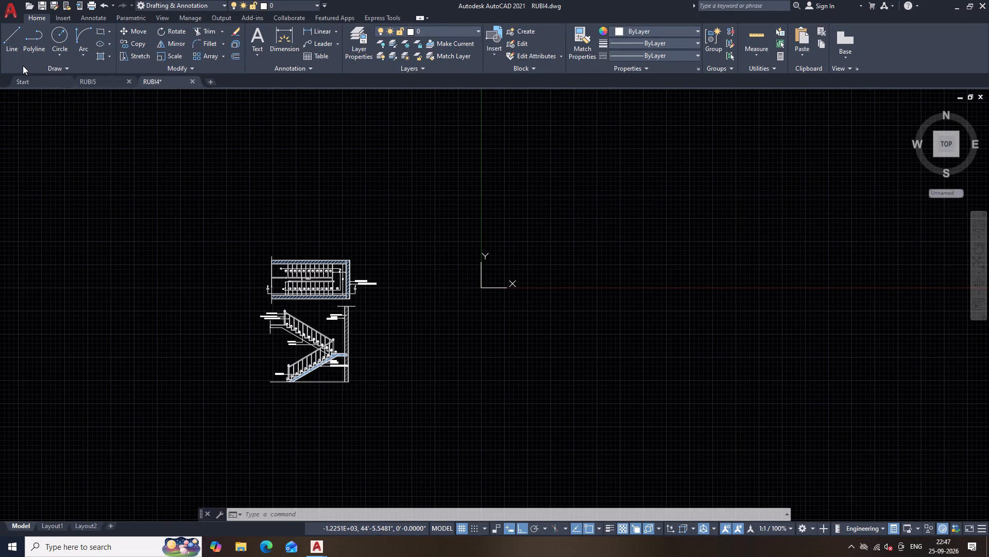
click(8, 10)
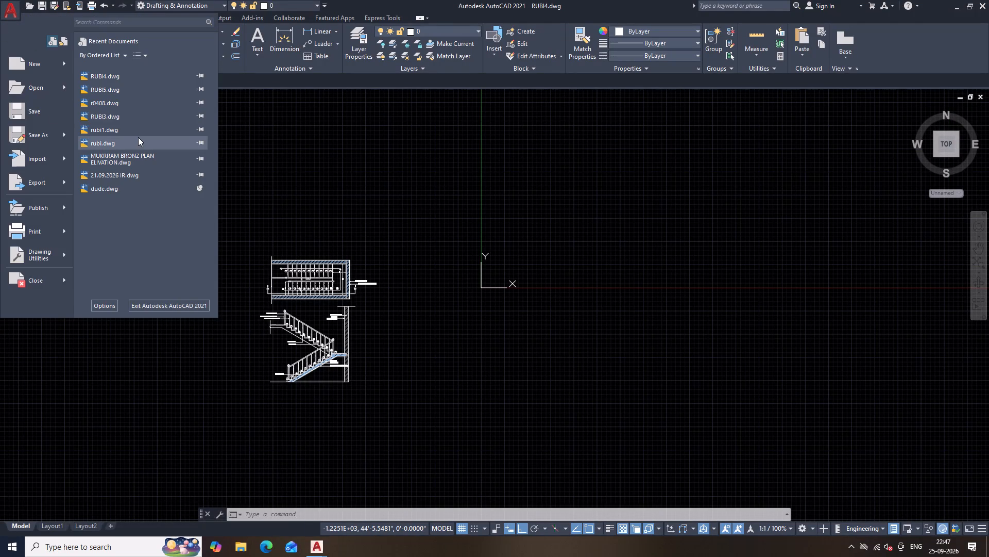
click(113, 102)
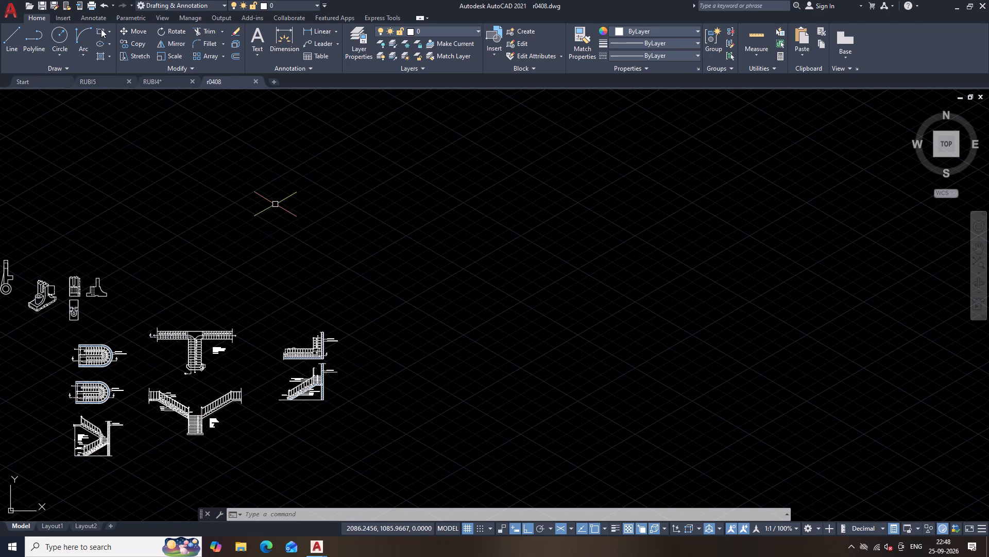
Copy the staircase plan and section from RUBI4 into r0408, placing them to the right of the last pair of stair views.
click(157, 79)
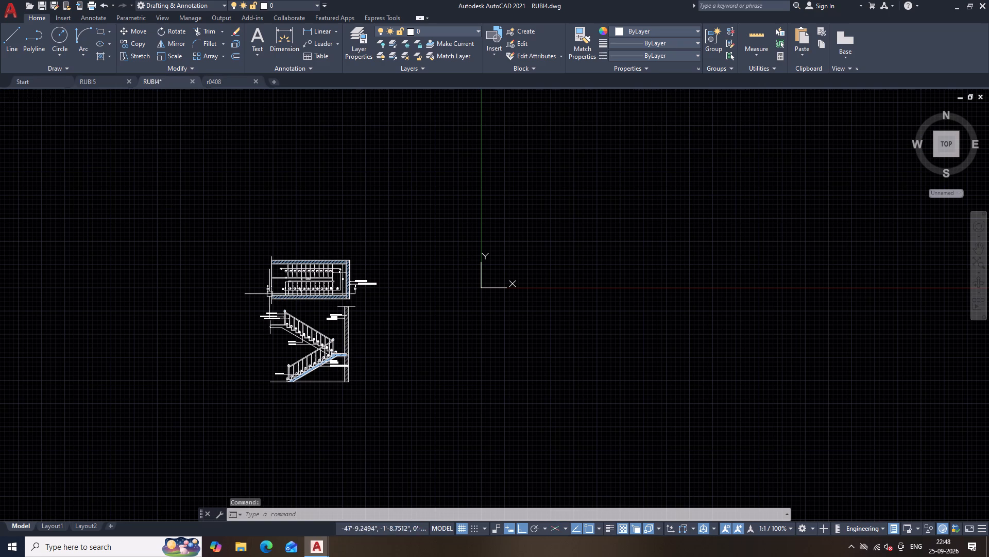
click(226, 236)
click(406, 446)
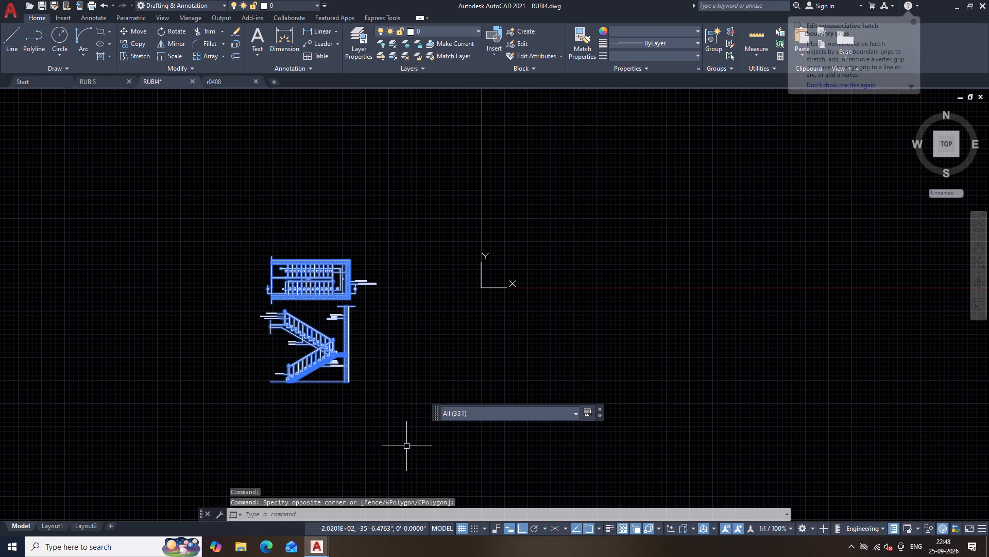
key(ctrl+c)
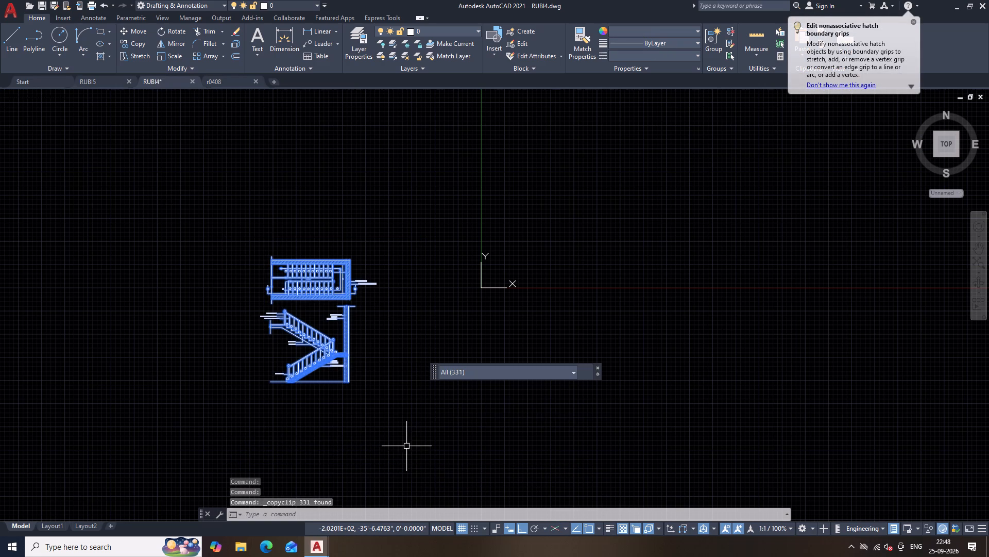
click(230, 81)
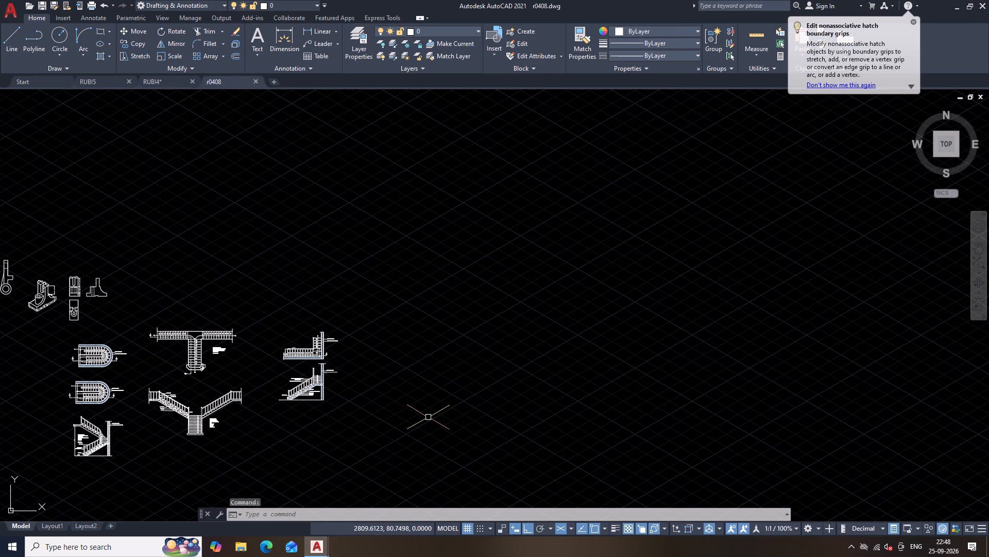
click(397, 388)
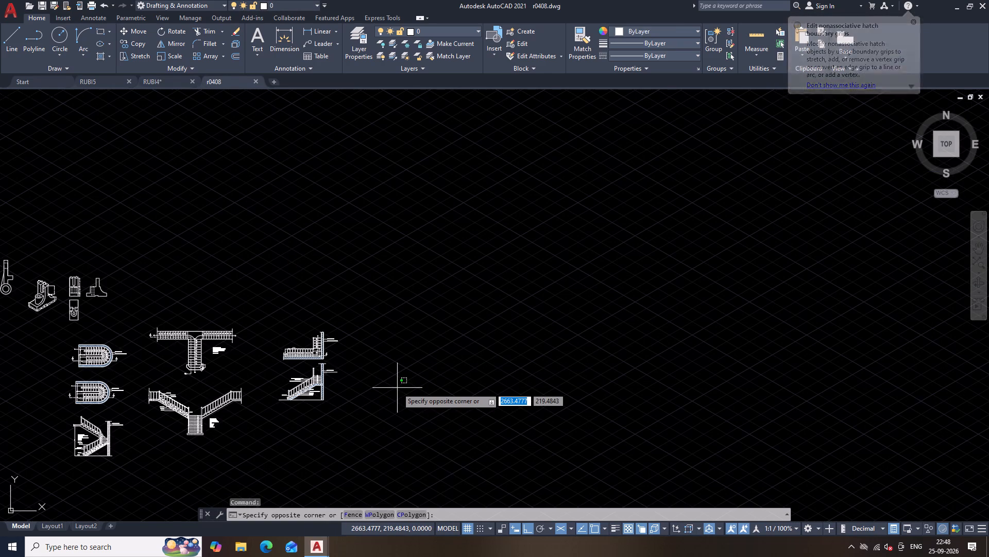
key(ctrl+v)
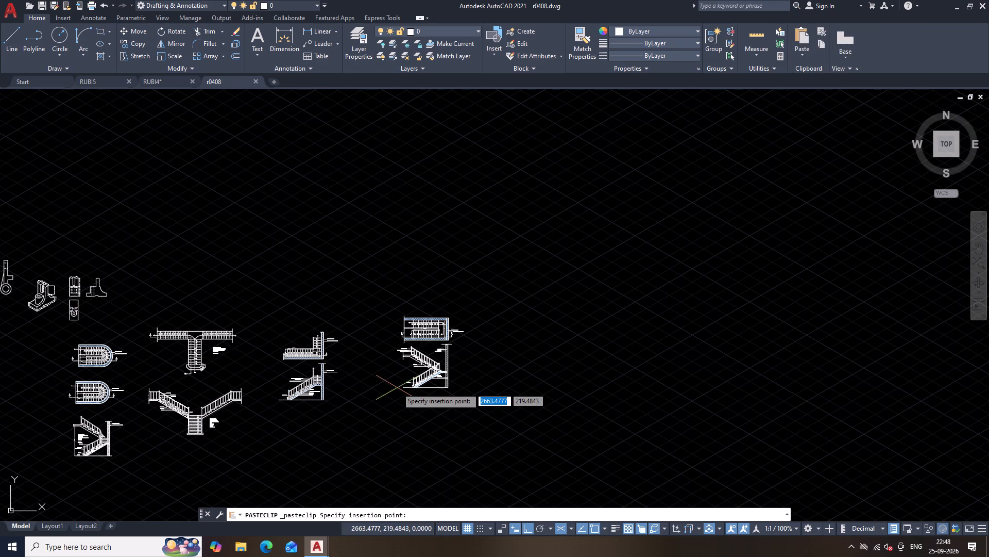
click(360, 408)
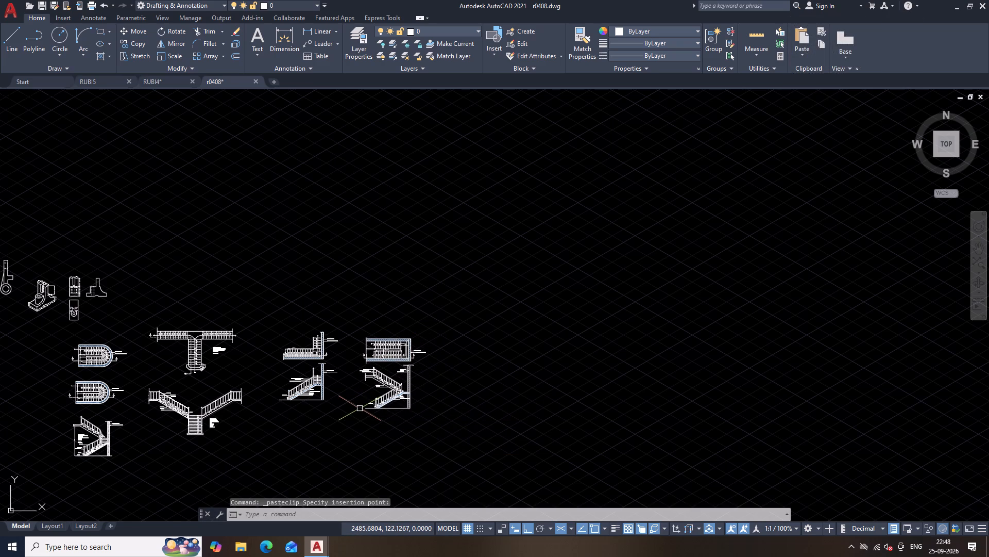
Copy the whole single-flight stair section from RUBI5 into r0408, placing it directly below the newly pasted two-flight section.
click(93, 78)
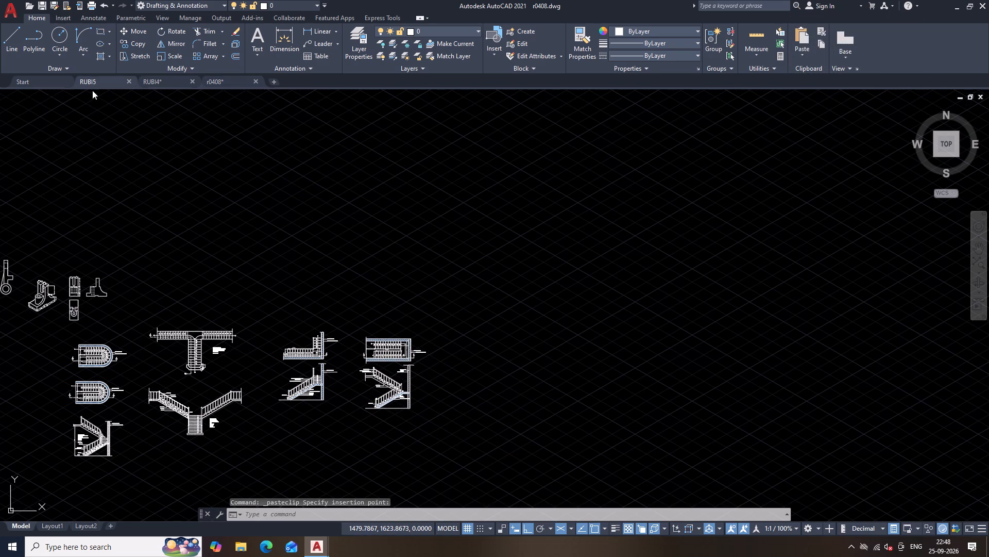
click(352, 154)
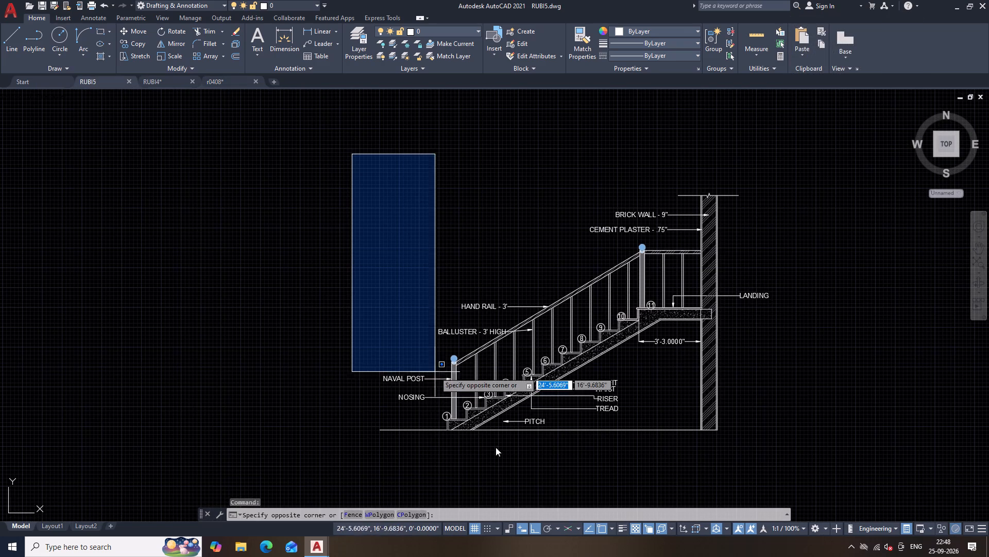
click(800, 469)
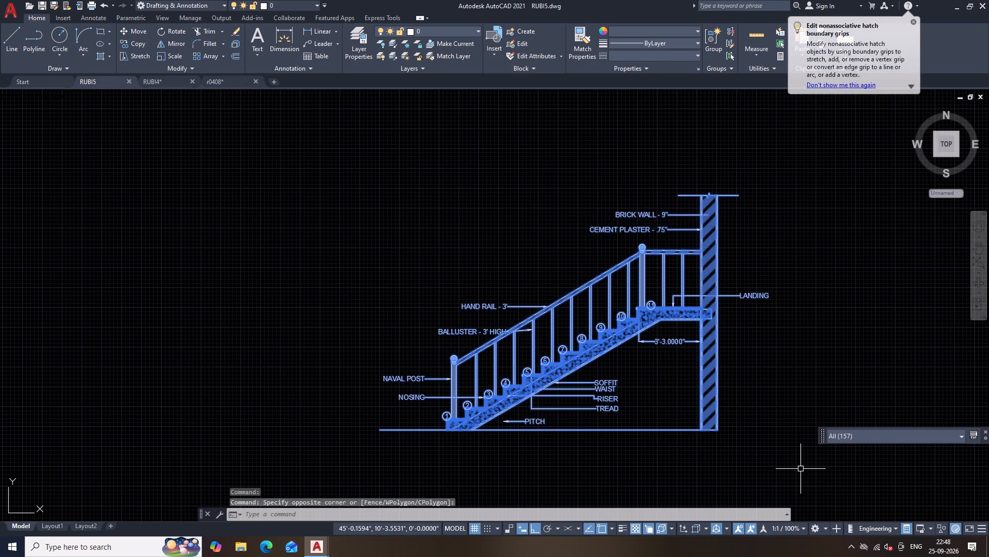
key(ctrl+c)
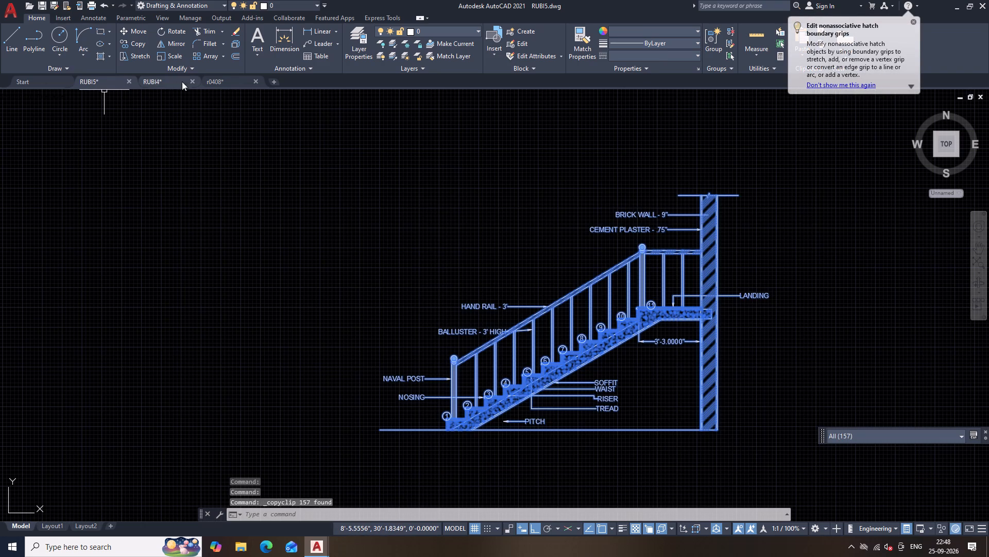
click(211, 79)
click(459, 380)
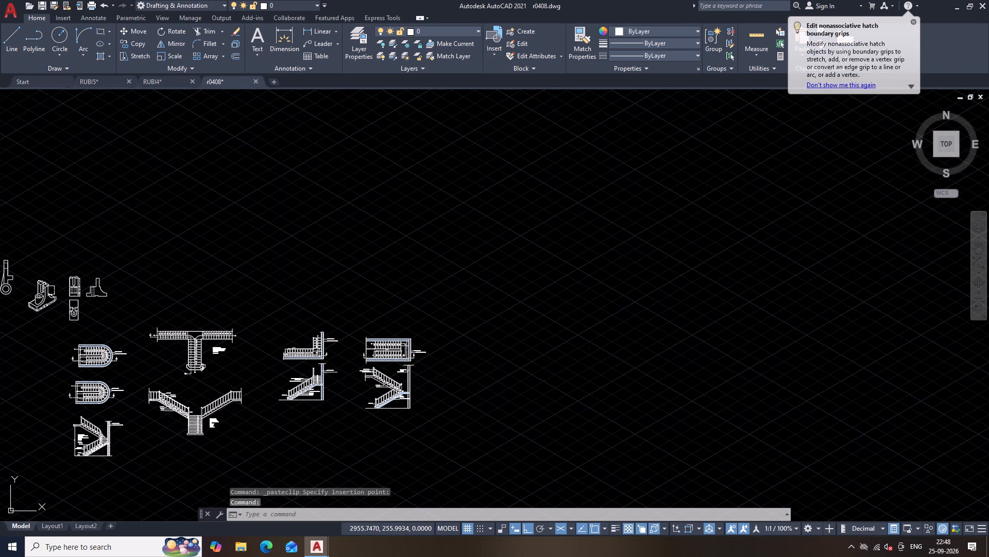
key(ctrl+v)
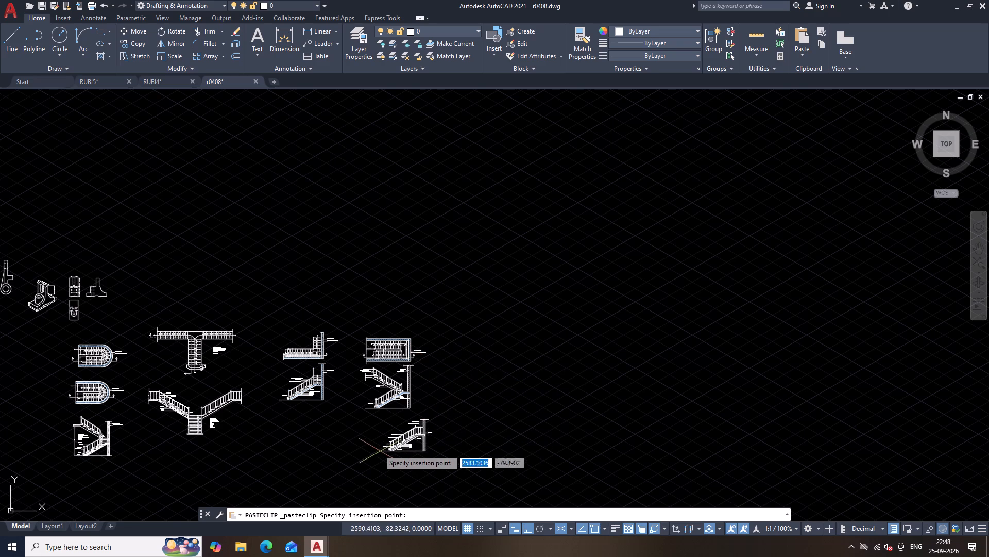
click(364, 452)
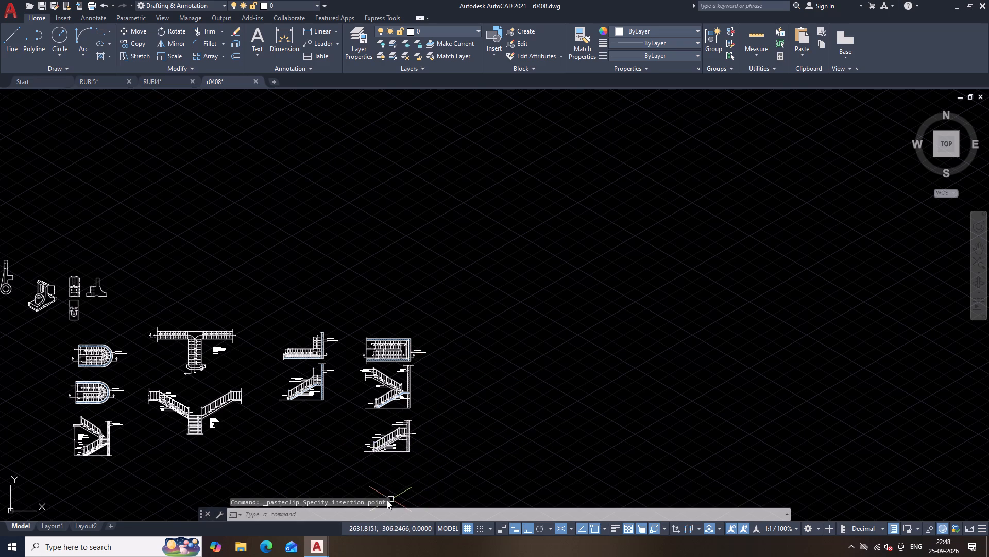
Save the r0408 drawing and close it.
key(ctrl+s)
key(ctrl+s)
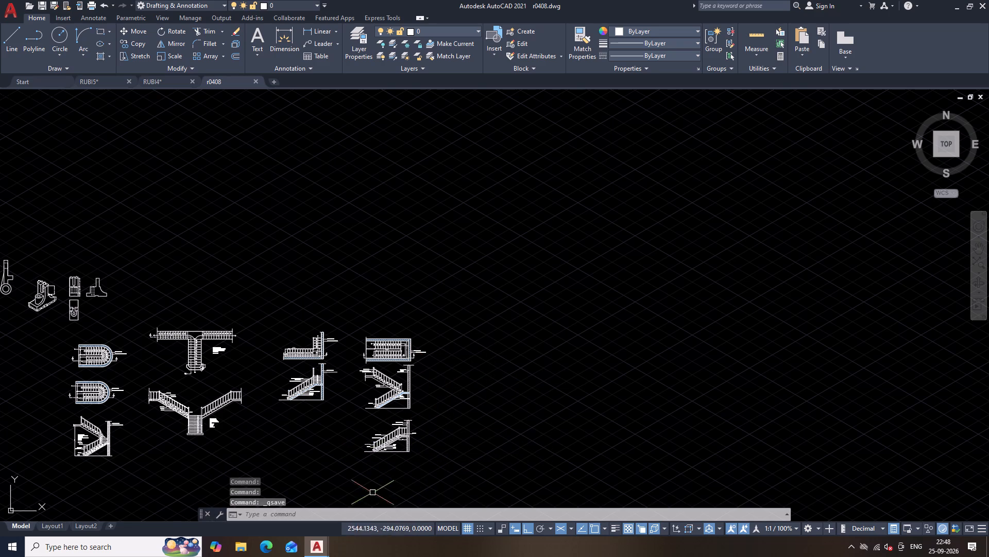
click(255, 80)
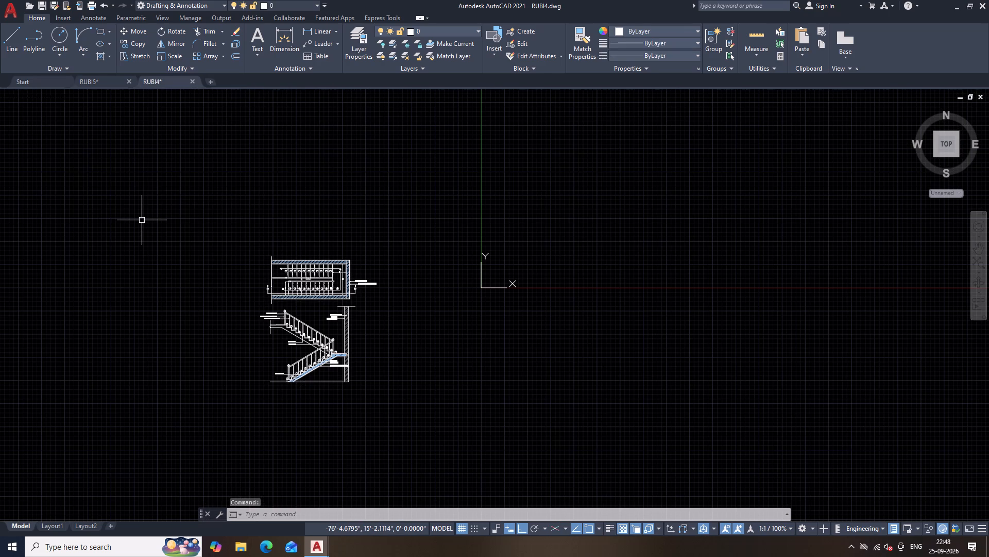
Save the RUBI4 drawing.
key(ctrl+s)
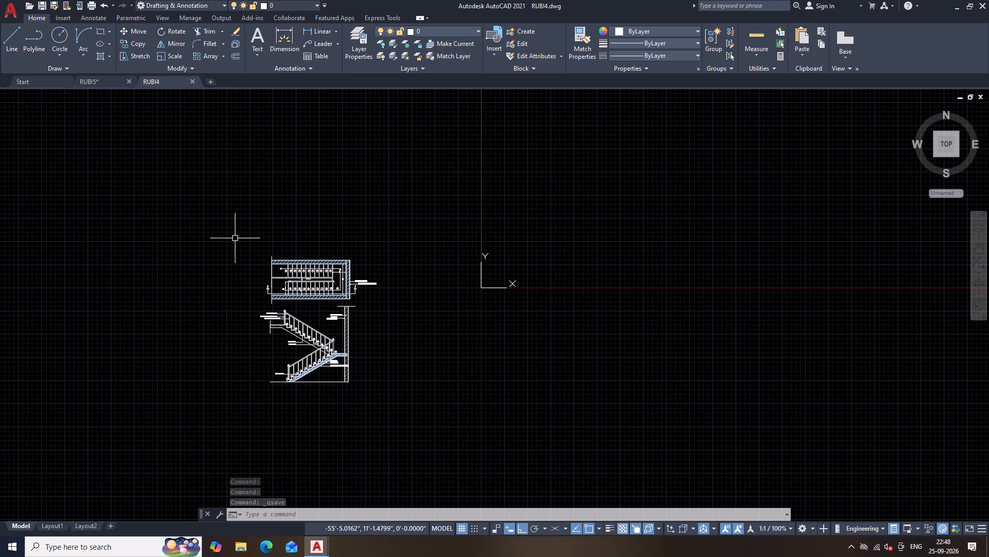
Cut the whole single-flight stair section out of RUBI5 and paste it into RUBI4, aligned below the two-flight section.
click(94, 85)
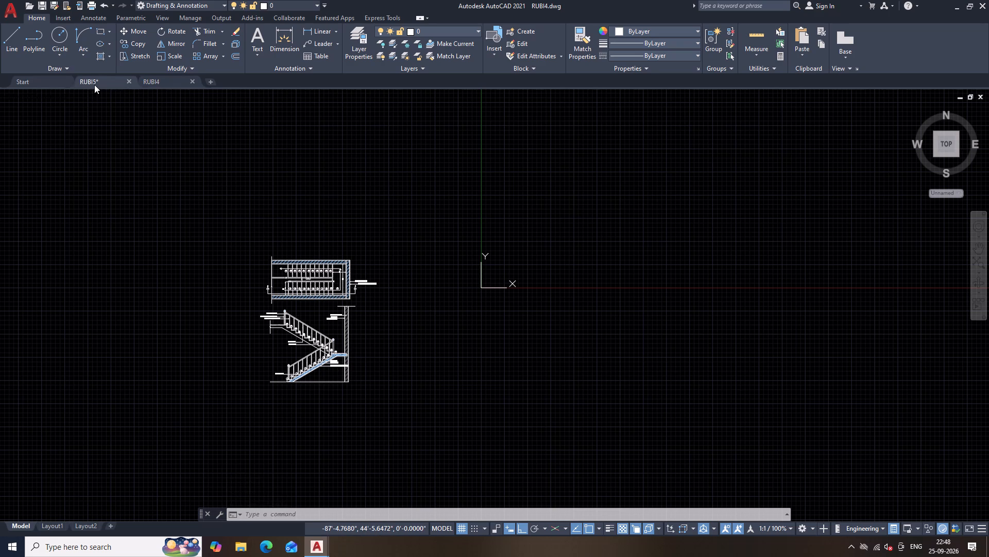
click(311, 139)
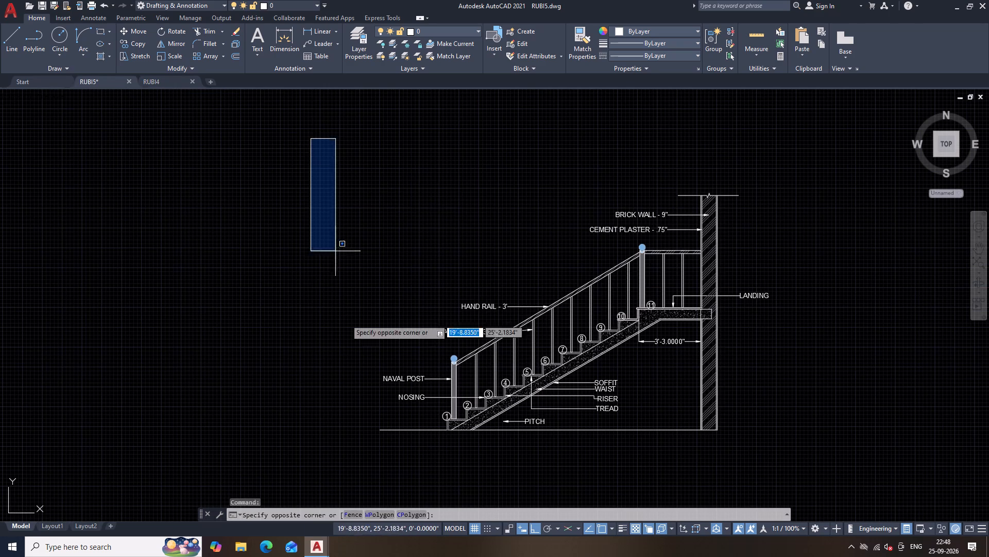
click(814, 469)
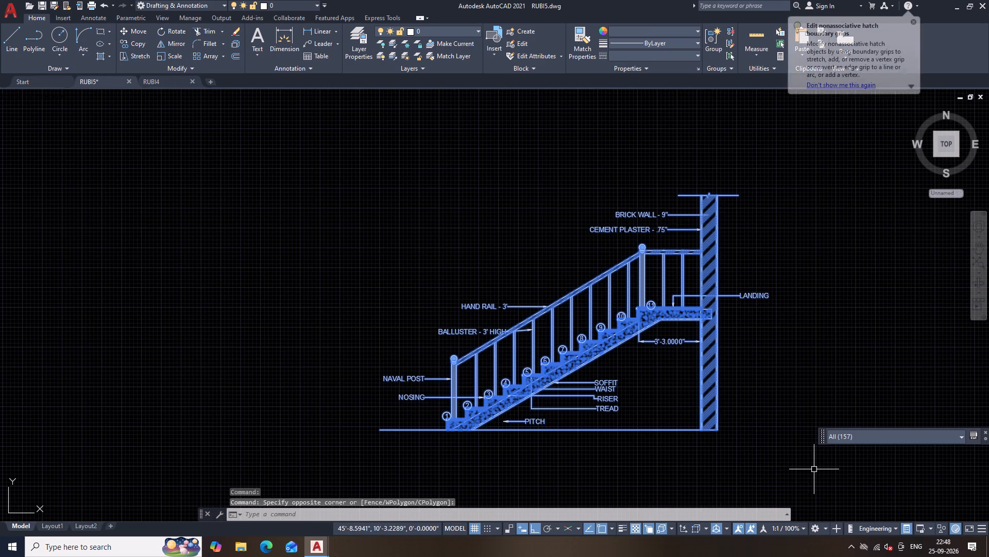
key(ctrl+x)
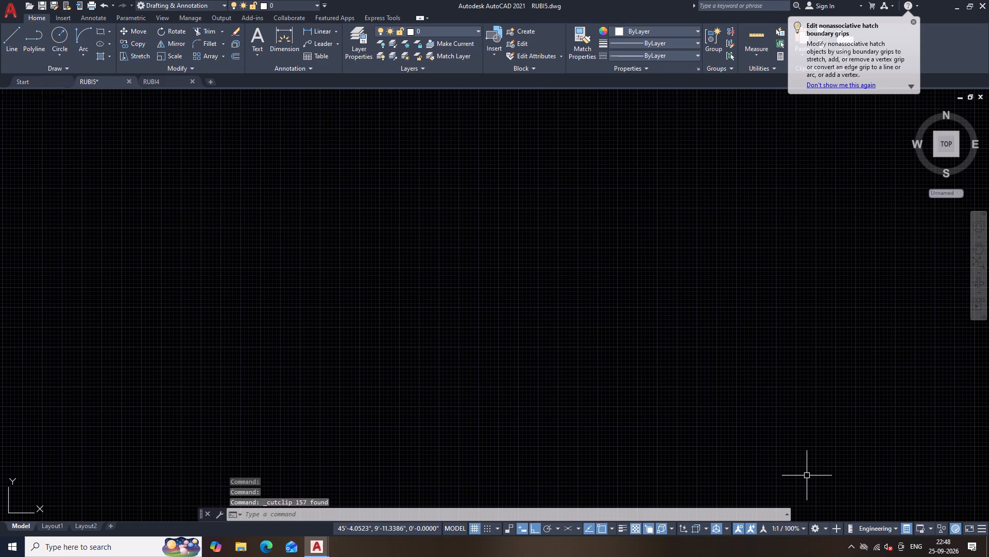
click(163, 79)
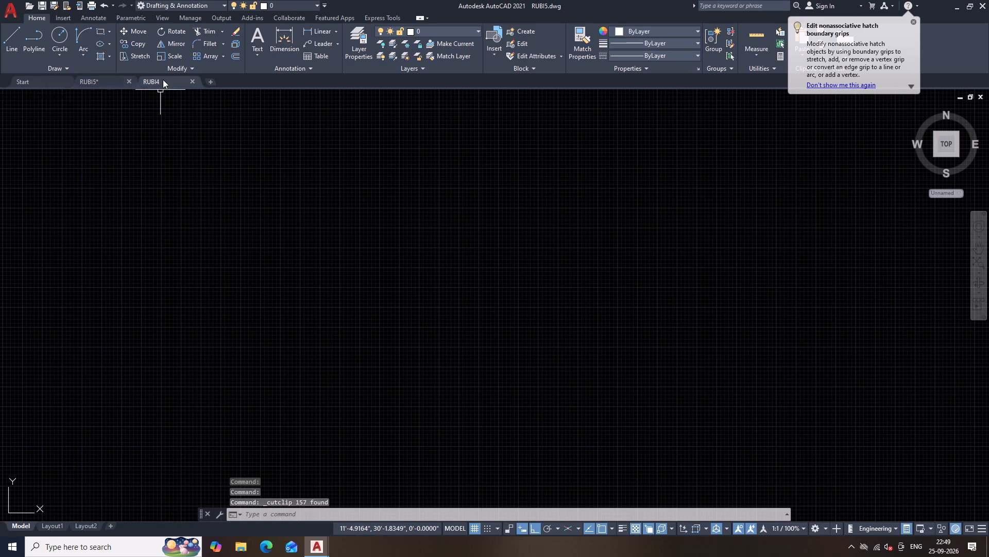
scroll(302, 406, up, 1)
middle_drag(303, 424, 302, 367)
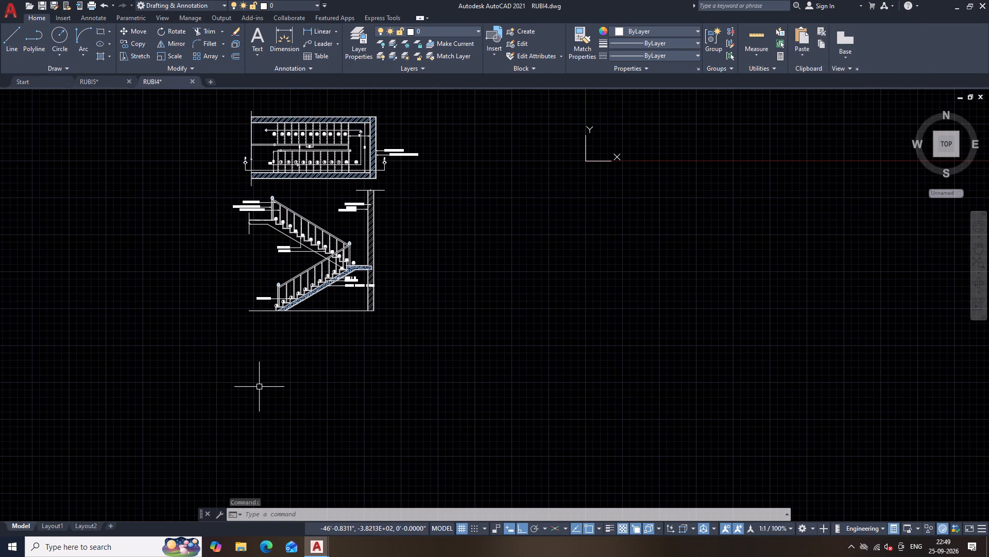
key(ctrl+v)
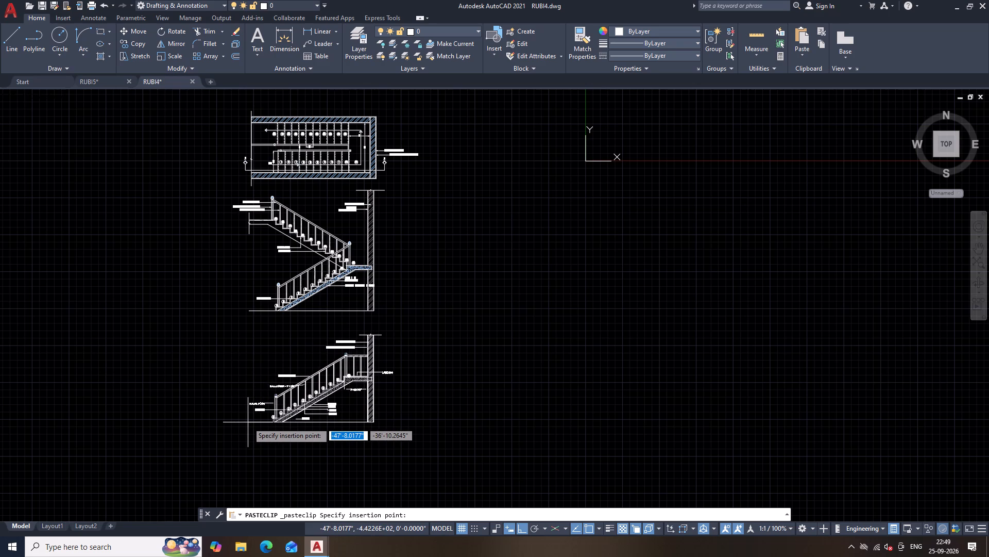
click(248, 422)
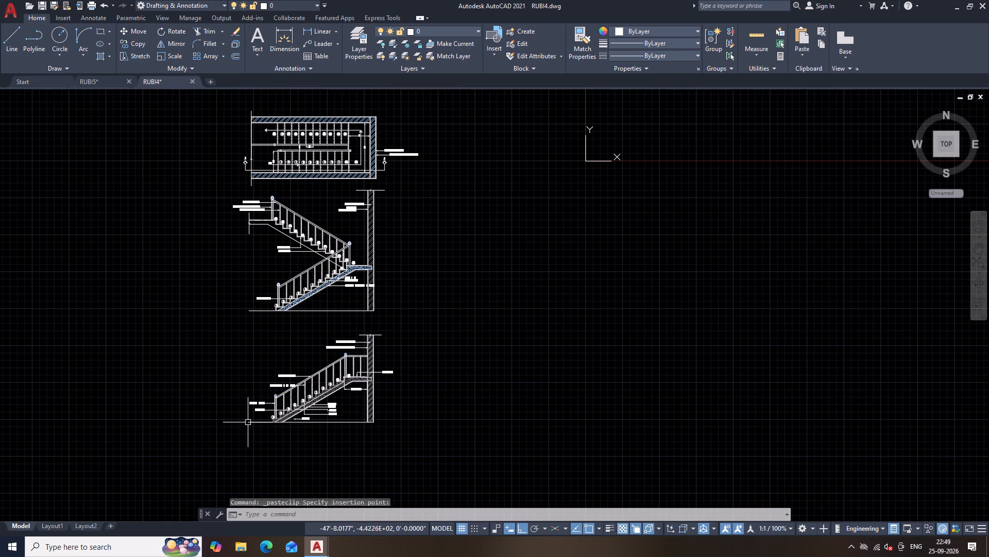
Save RUBI4 with the added stair section.
key(ctrl+s)
key(ctrl+s)
key(ctrl+s)
key(ctrl+s)
key(ctrl+s)
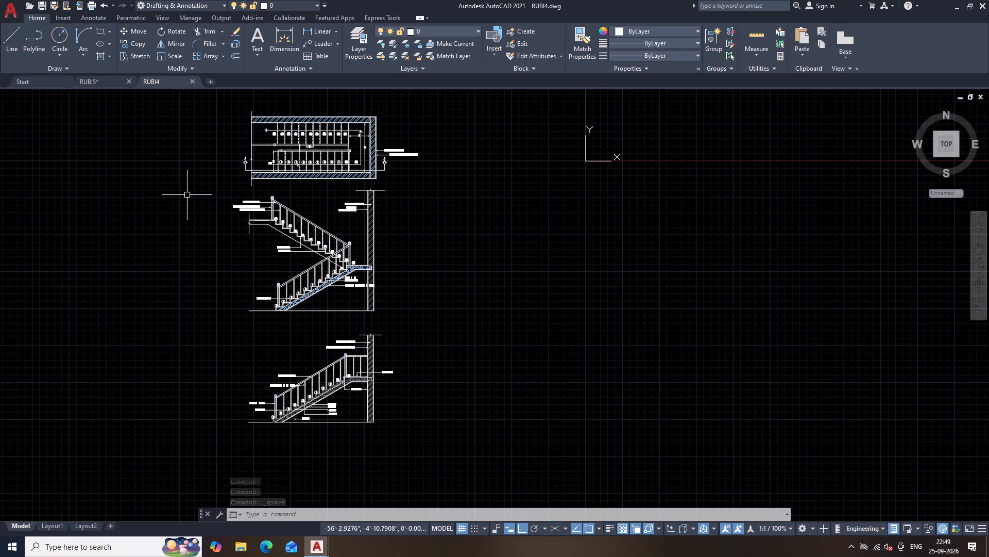
Open the recent drawing RUBI3.dwg.
middle_drag(187, 194, 189, 232)
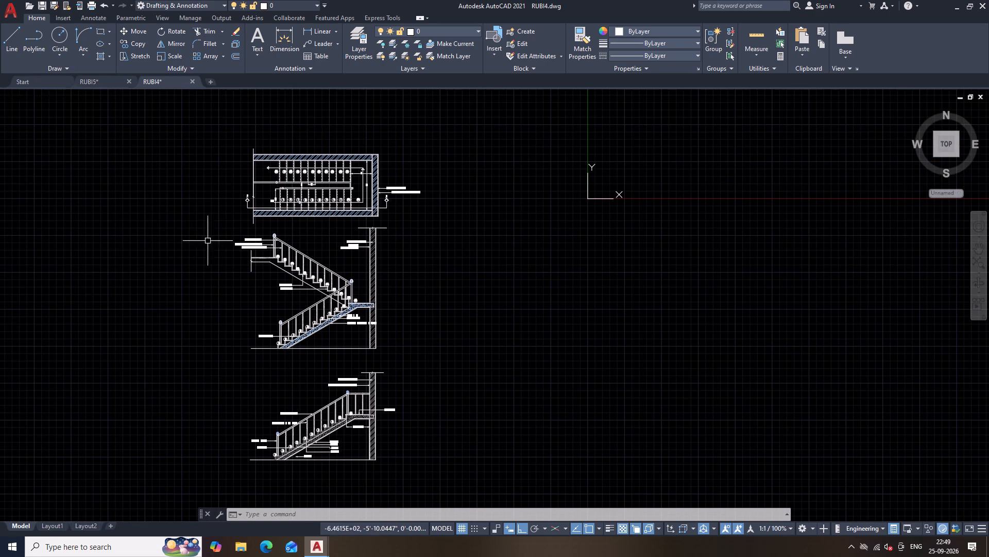
click(7, 12)
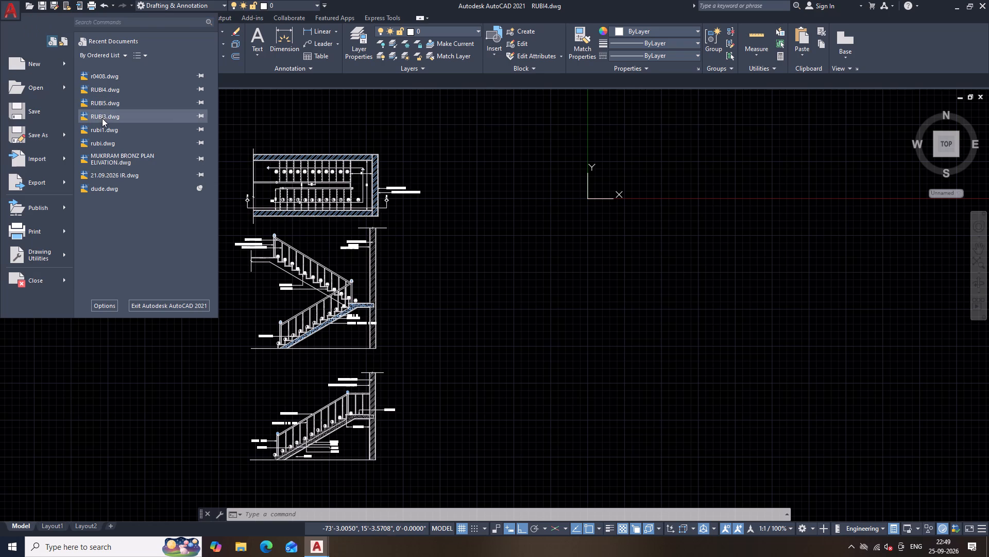
click(102, 118)
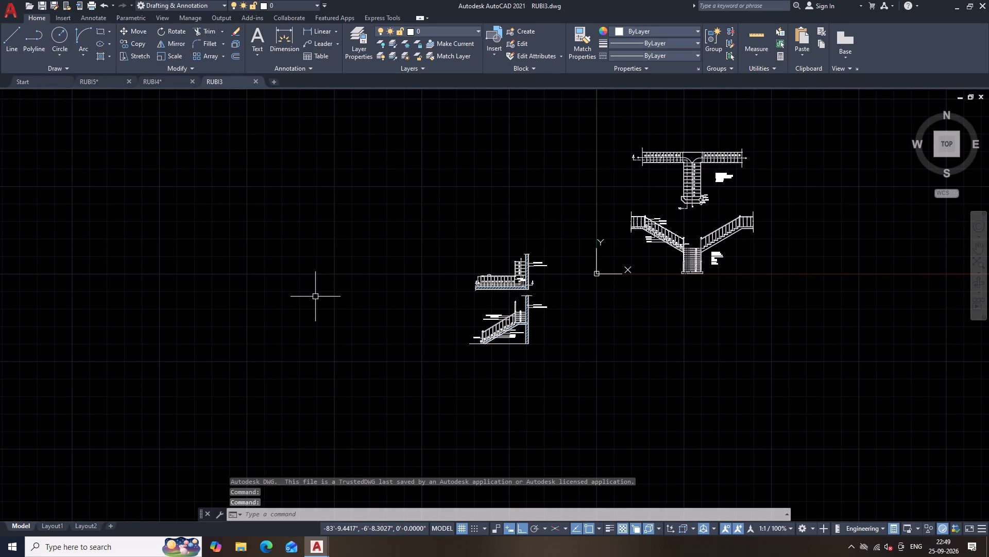
Open the drawing 01234Drawing1.dwg from the Documents folder.
click(11, 11)
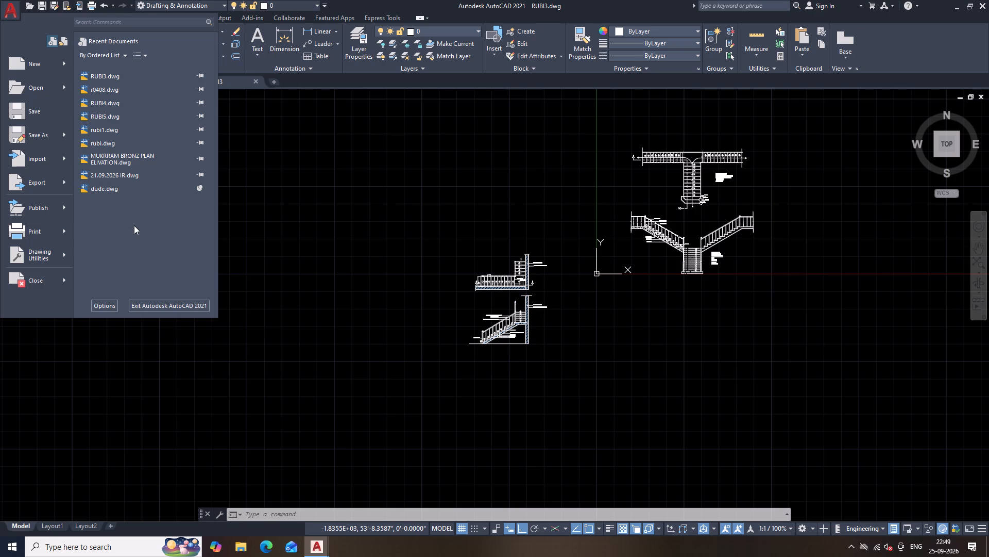
click(25, 89)
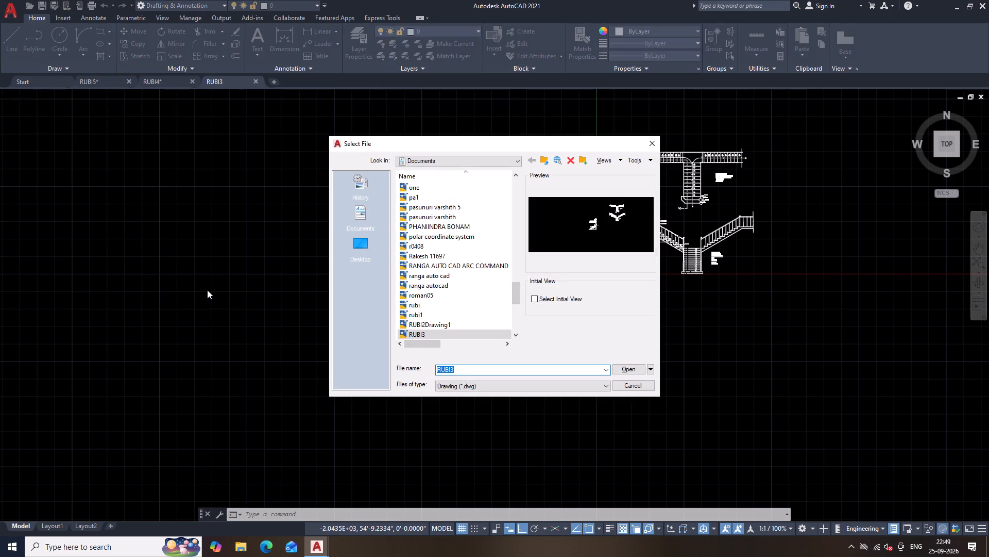
text(07)
key(BackSpace)
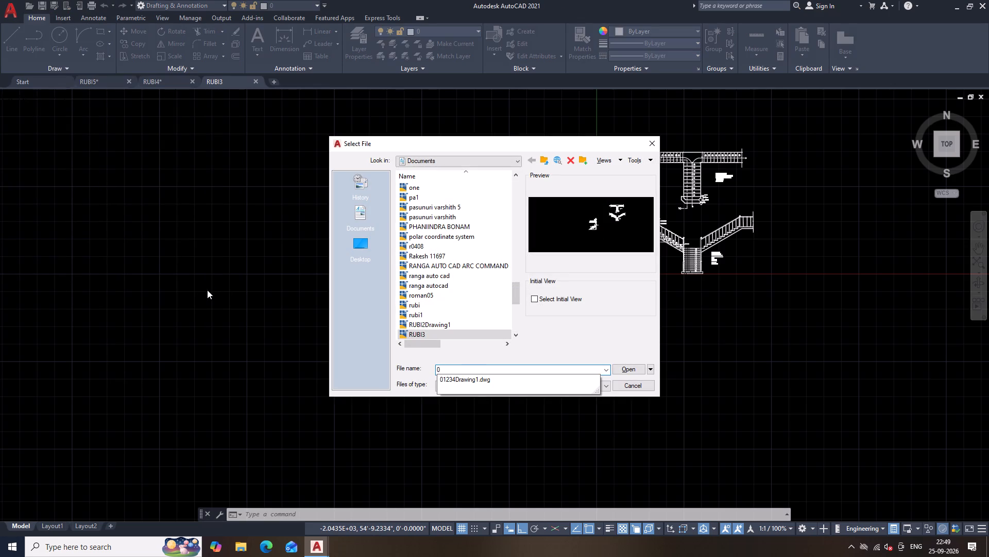
text(123)
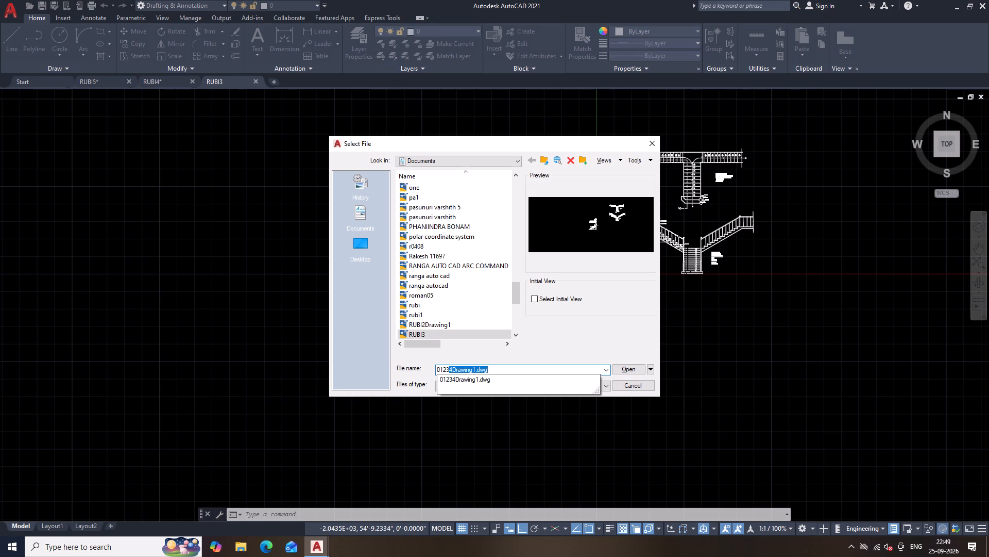
click(446, 384)
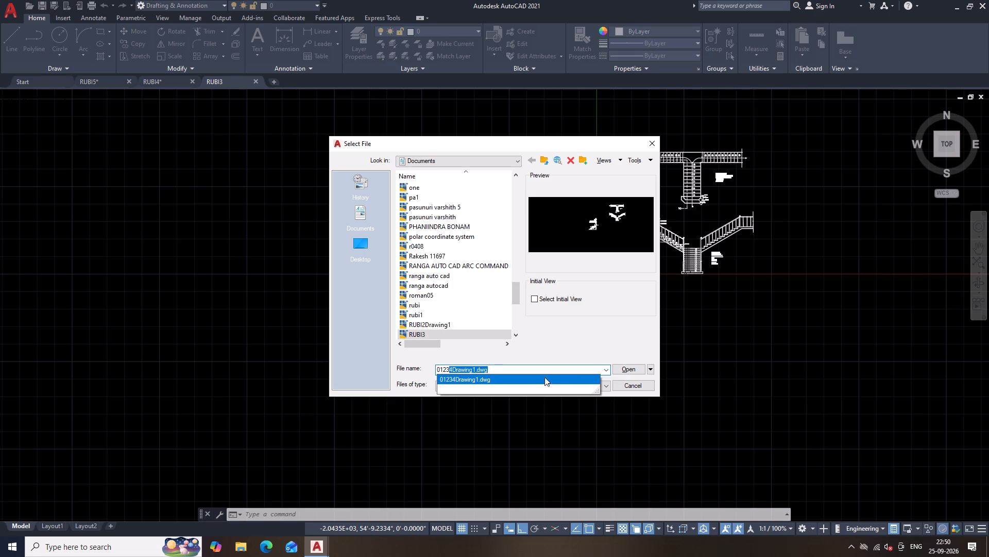
click(632, 370)
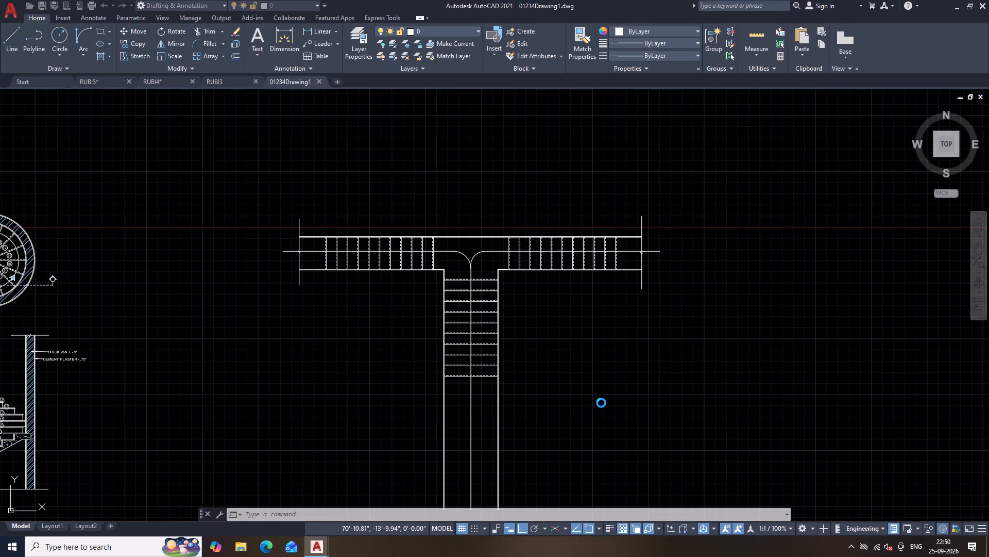
Cut the round-ended U-shaped staircase plan and section out of 01234Drawing1 and paste them into RUBI3, above the smaller stair plan and section.
scroll(601, 404, down, 3)
scroll(559, 448, up, 1)
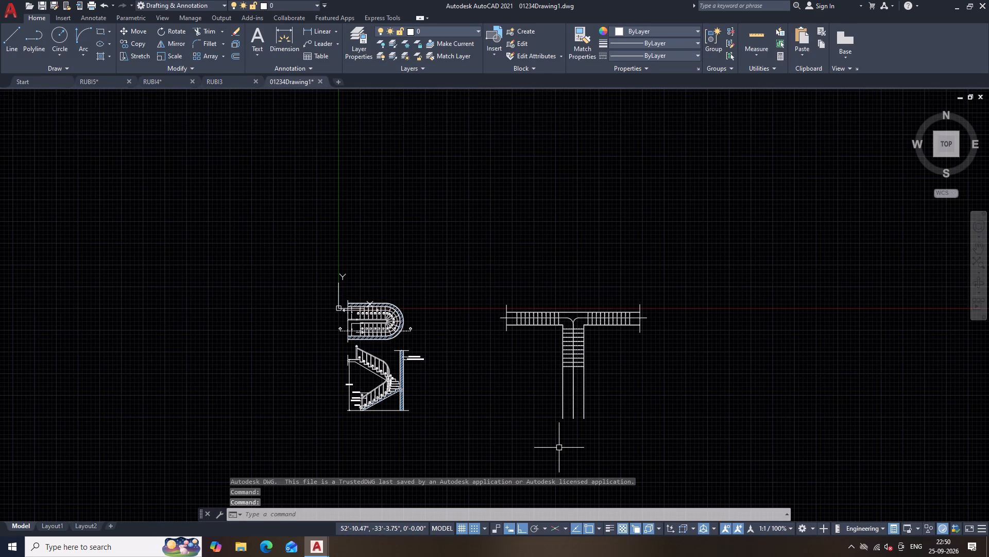
scroll(559, 448, up, 1)
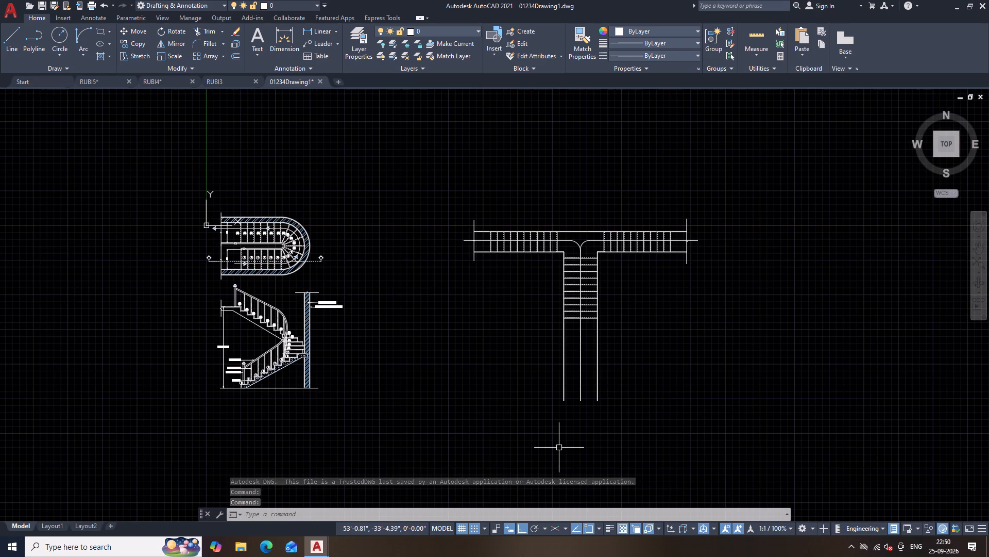
click(225, 81)
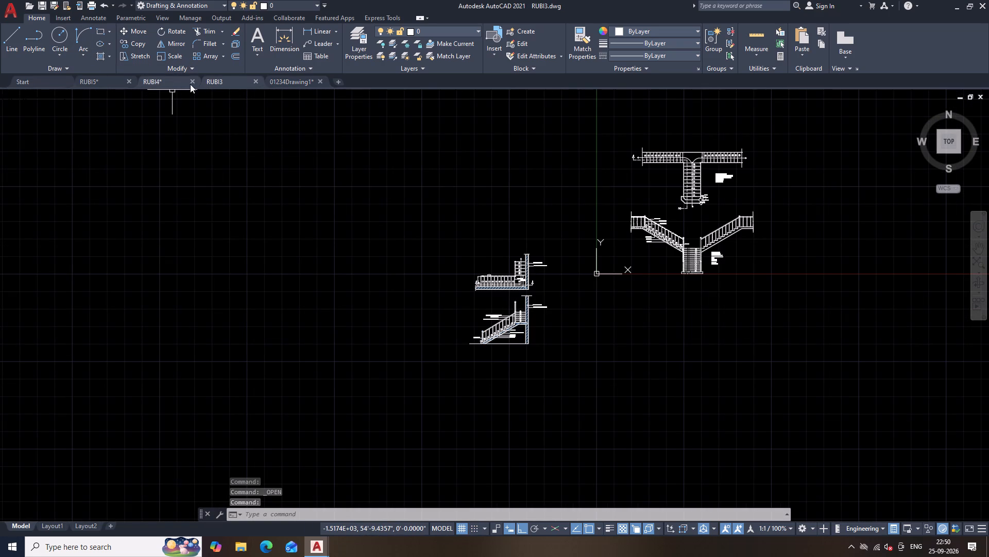
click(289, 80)
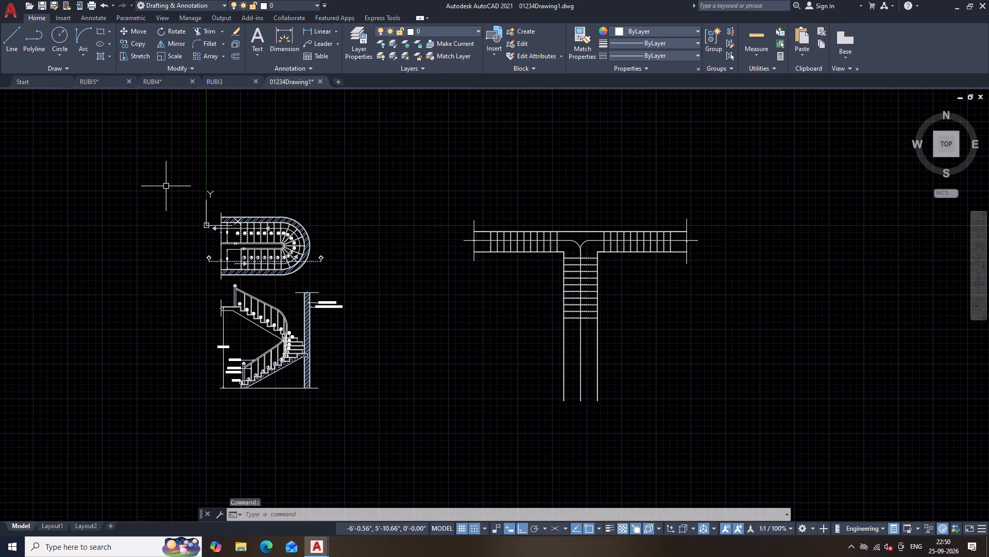
click(172, 182)
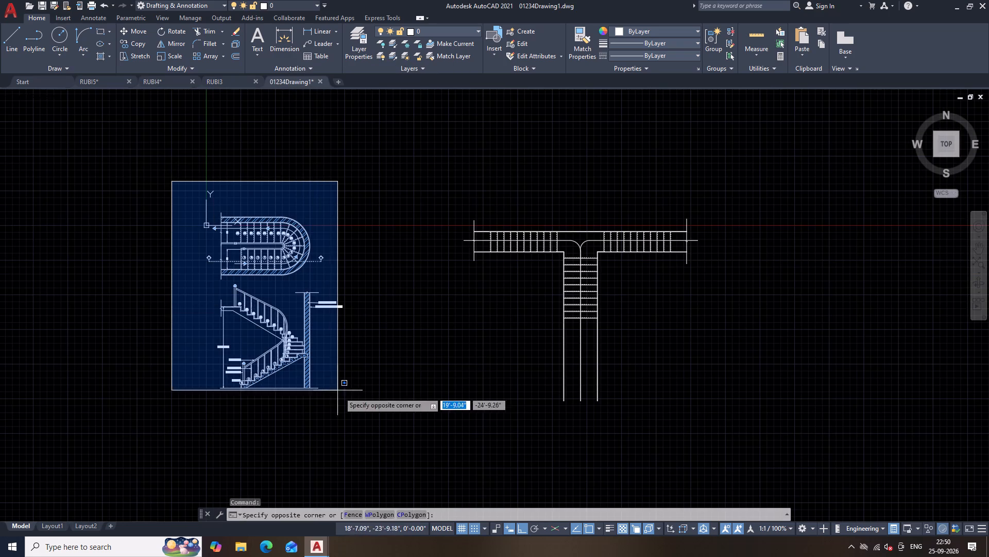
click(365, 416)
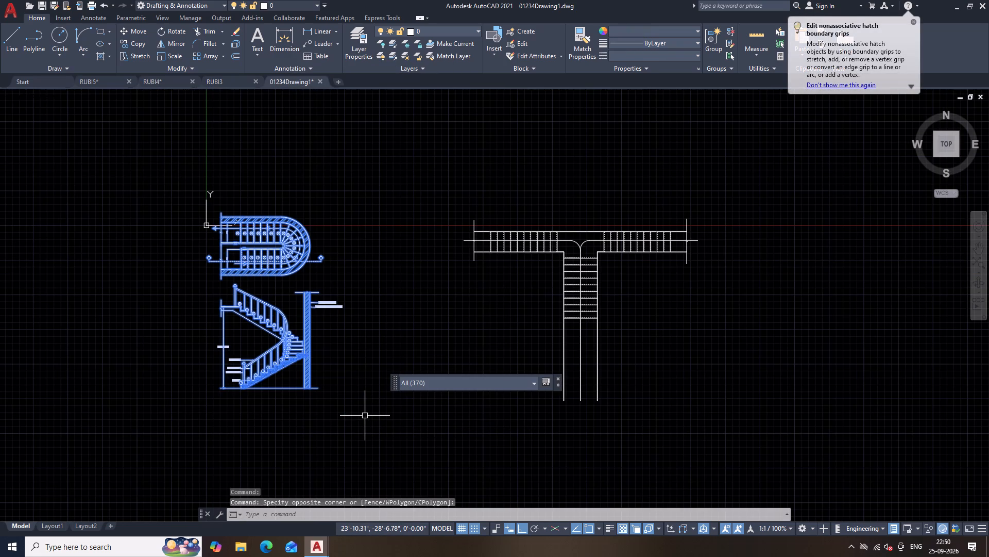
key(ctrl+x)
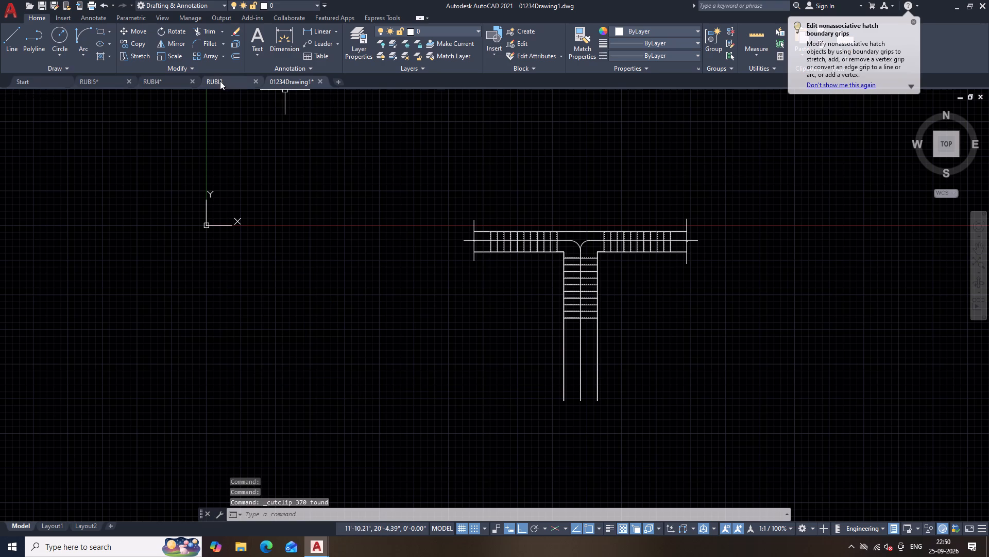
click(220, 81)
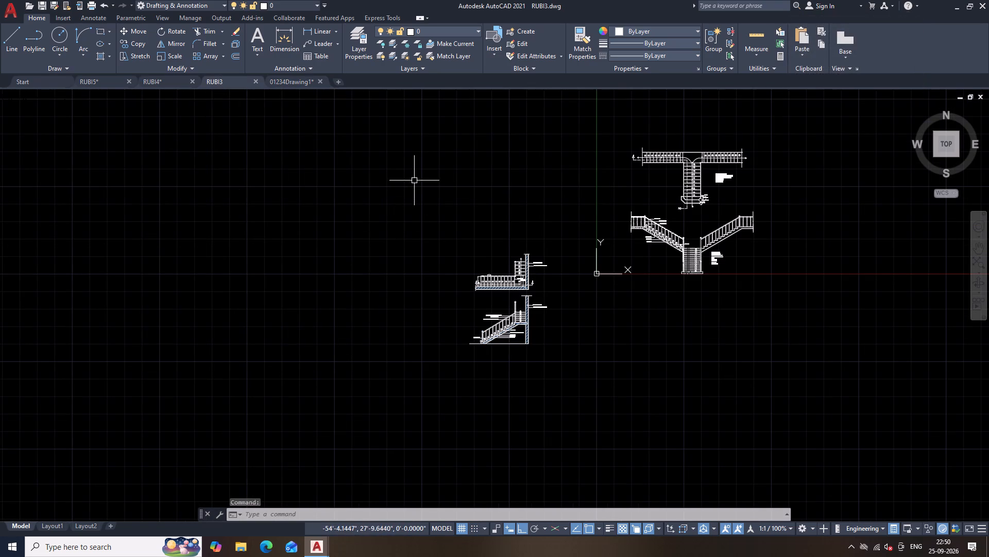
key(ctrl+v)
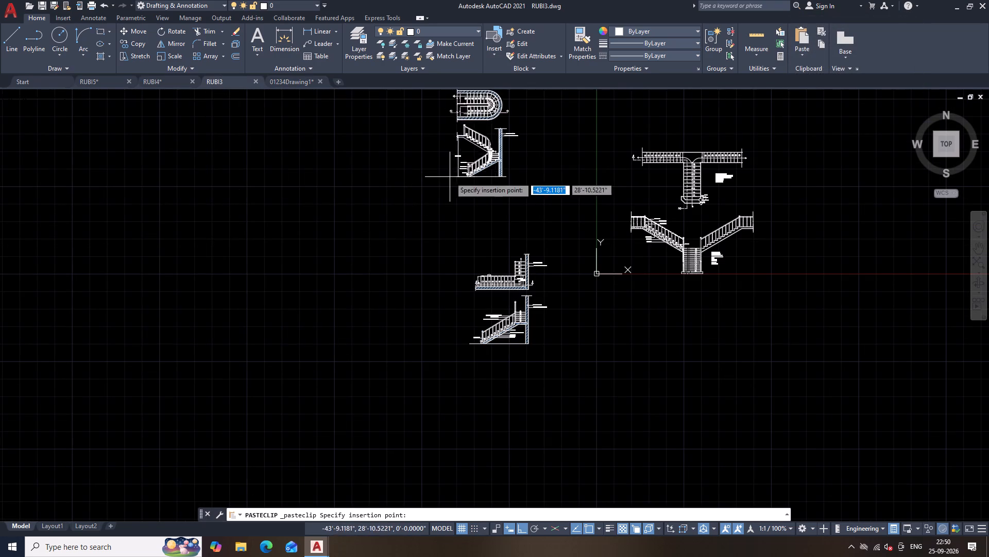
click(476, 233)
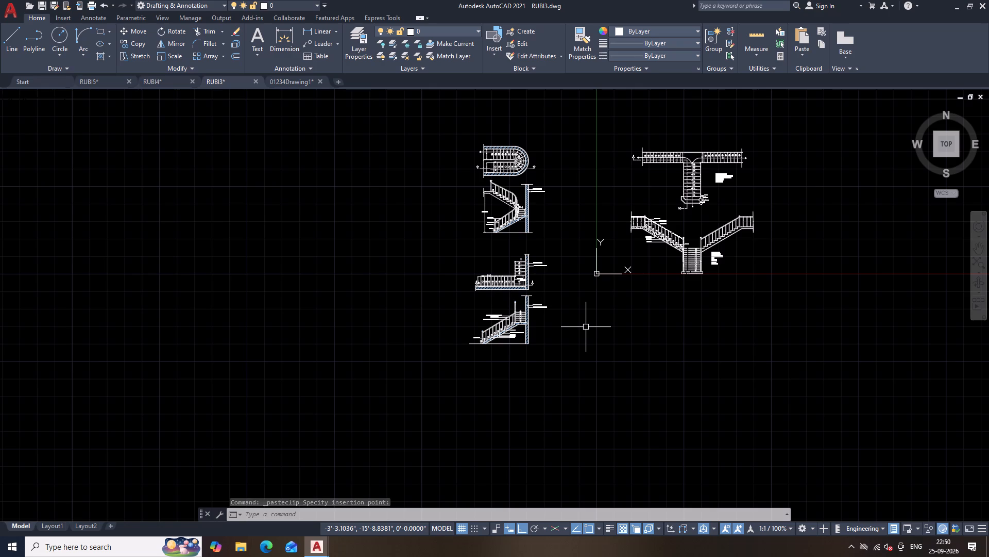
Cut the stair plan and both sections out of RUBI4 and paste them into RUBI3, to the right of the T-shaped staircase.
click(165, 84)
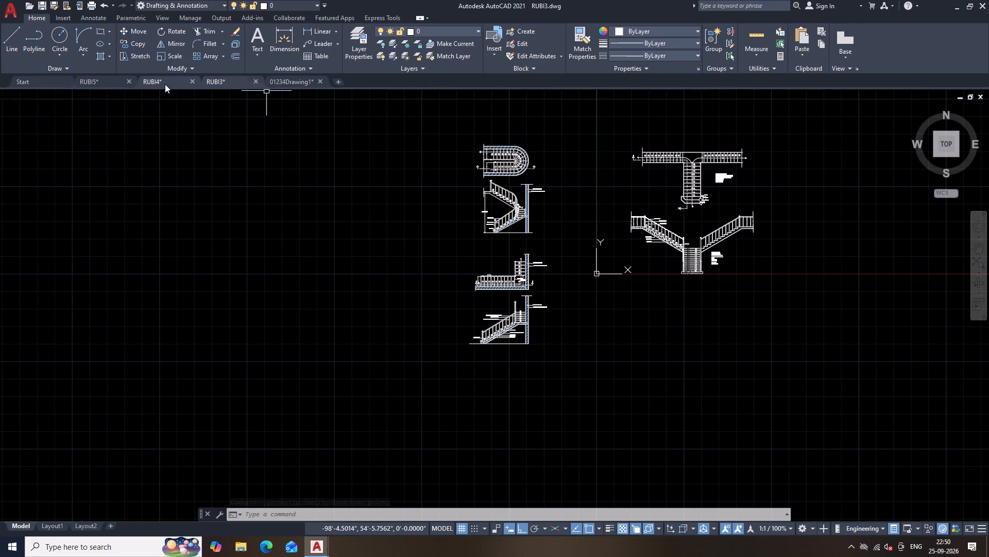
click(190, 123)
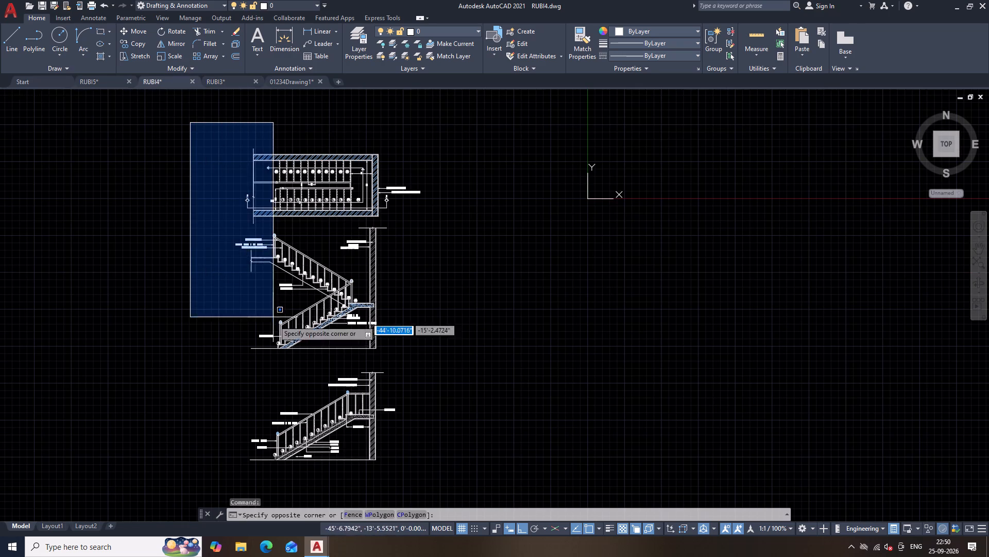
click(428, 478)
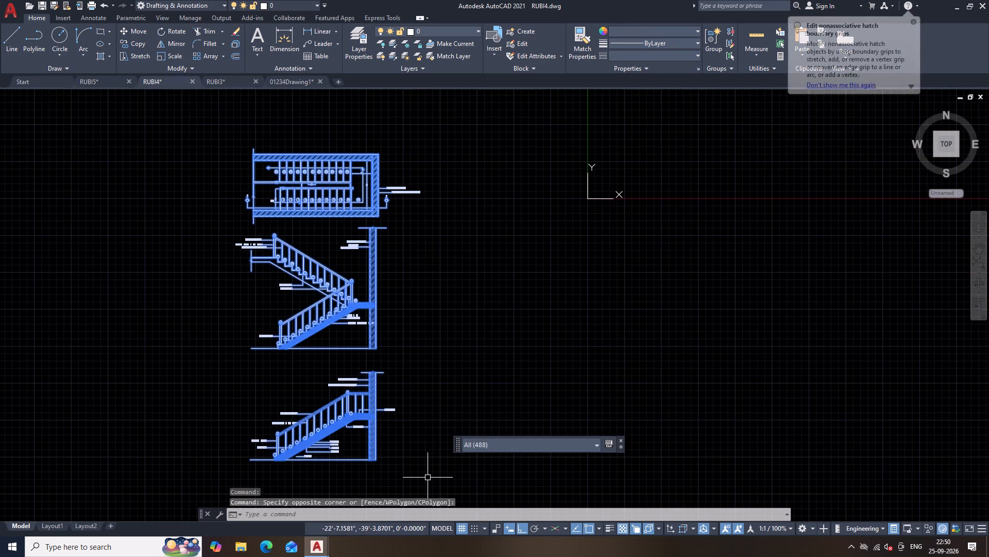
key(ctrl+x)
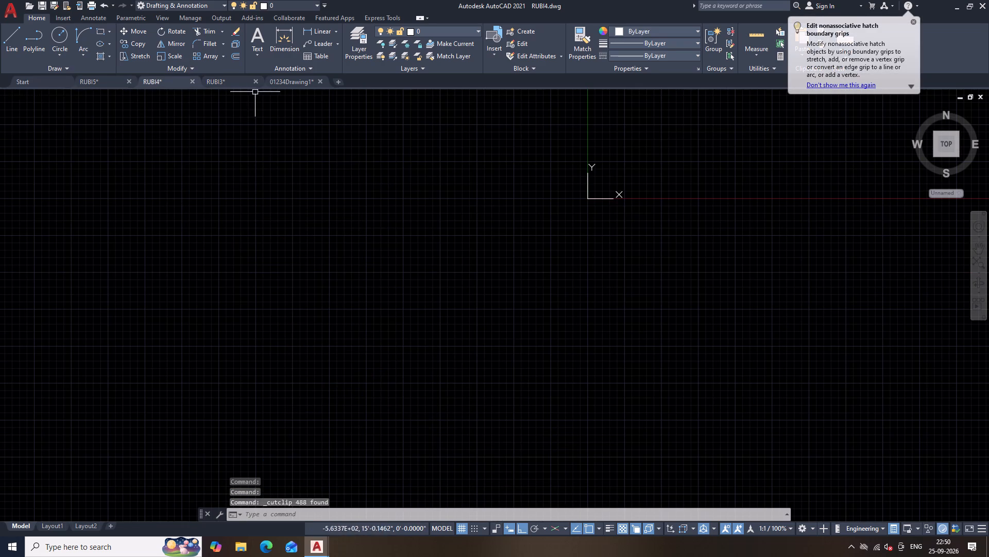
click(228, 81)
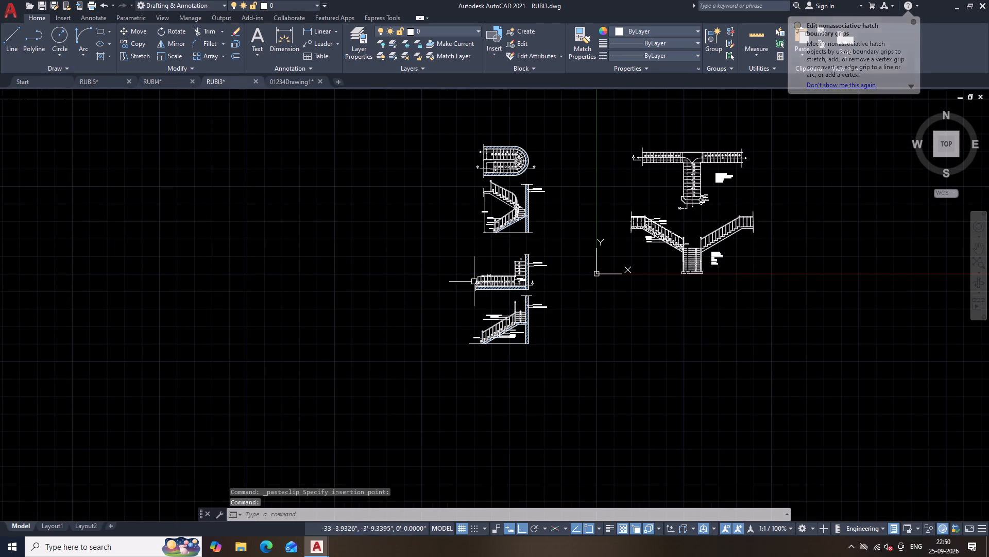
middle_drag(629, 307, 430, 335)
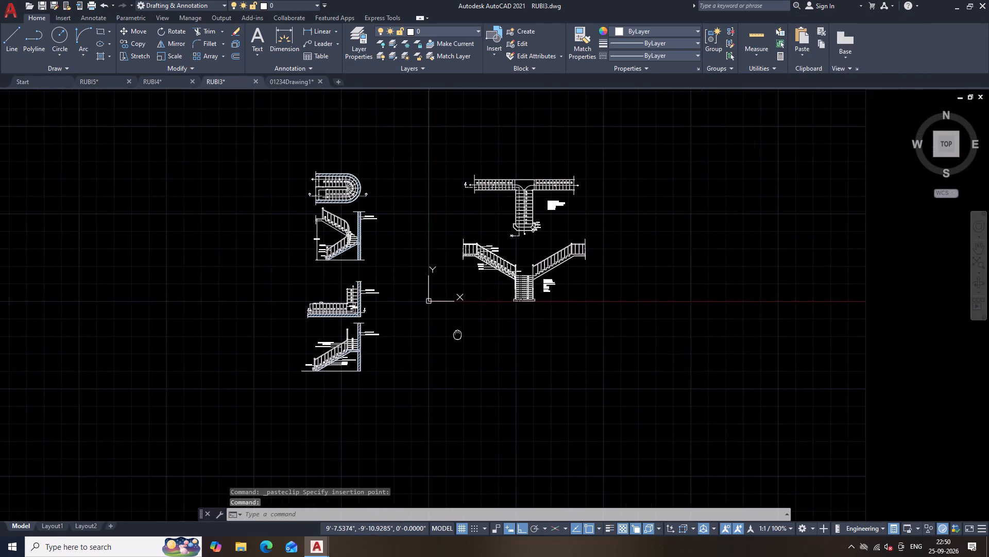
middle_drag(430, 335, 376, 342)
click(548, 189)
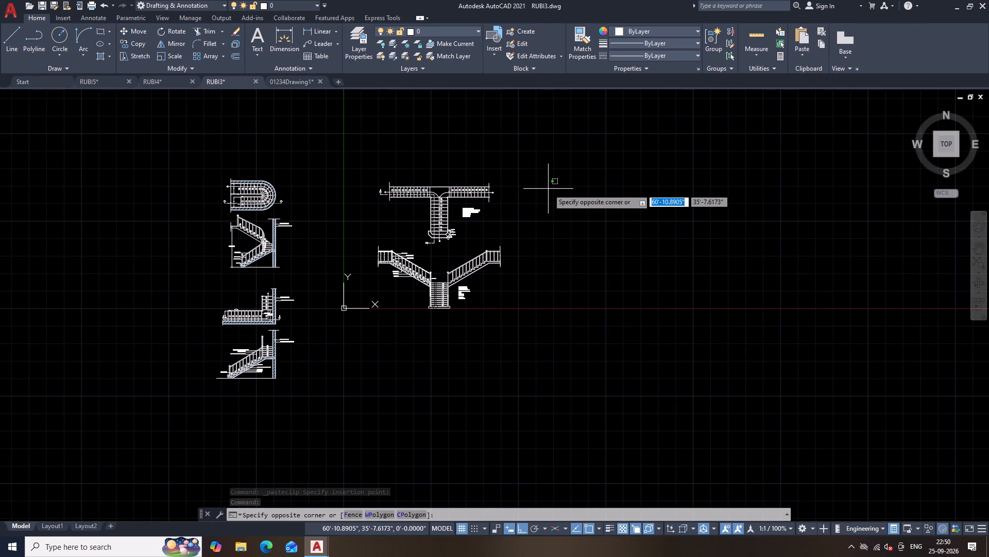
key(ctrl+v)
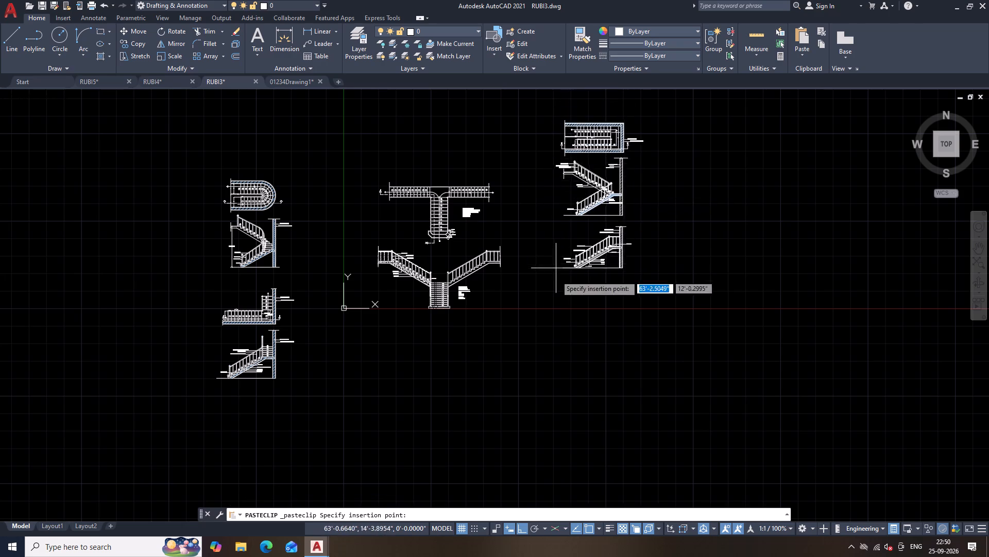
click(556, 335)
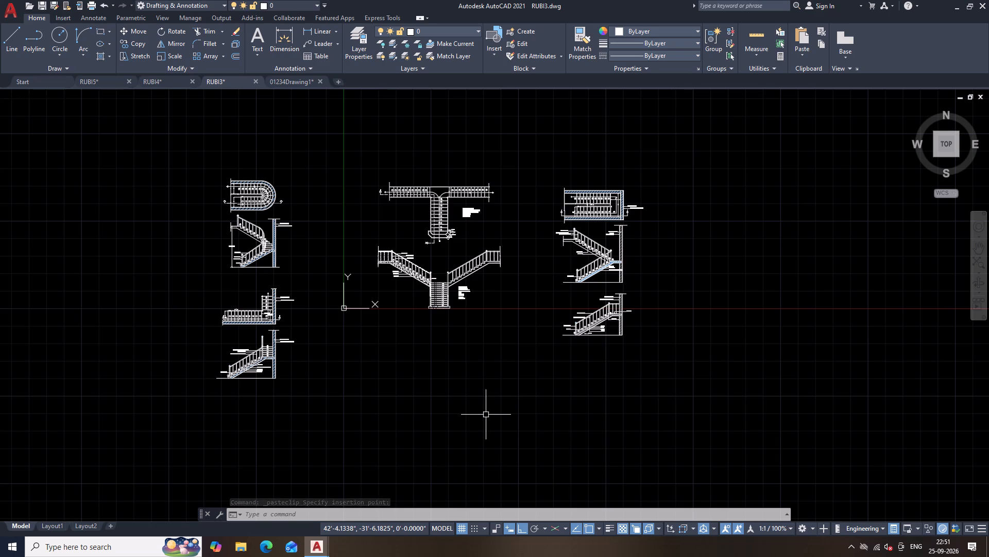
Save the RUBI3 drawing with the added staircases.
key(ctrl+s)
key(ctrl+s)
key(ctrl+s)
key(ctrl+s)
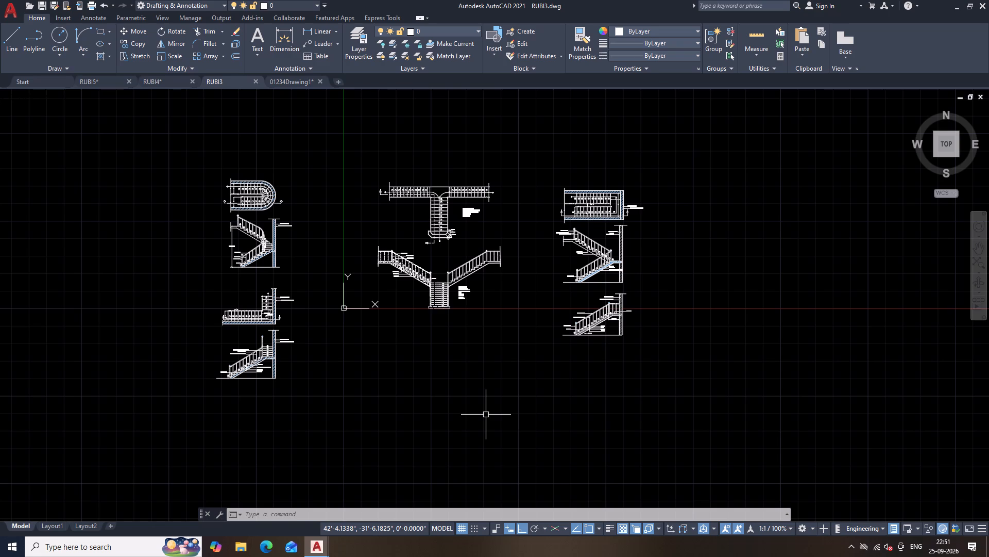
key(ctrl+s)
key(ctrl+s)
key(ctrl+s)
key(ctrl+s)
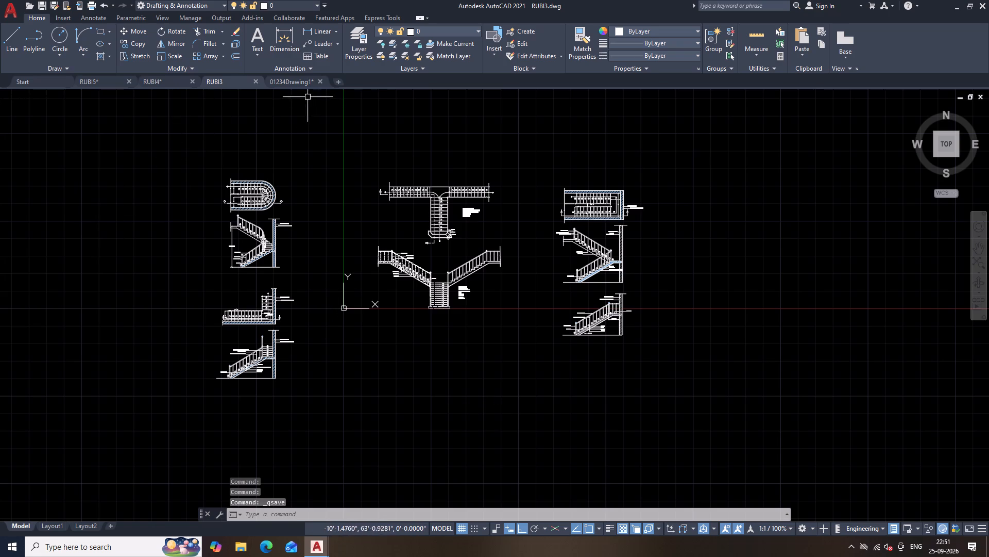
Erase the whole unfinished T-shaped staircase plan from 01234Drawing1.
click(278, 79)
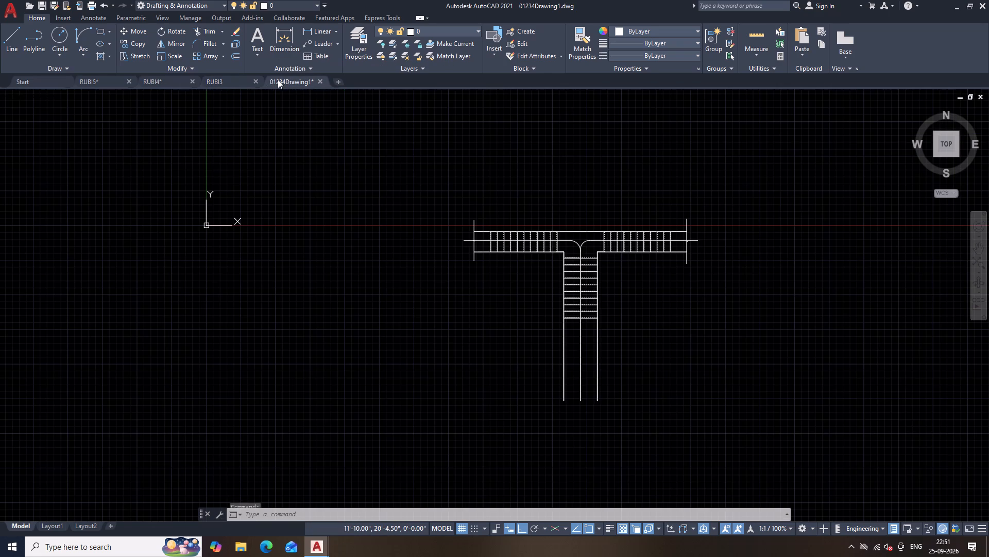
scroll(352, 230, down, 2)
scroll(353, 231, up, 1)
scroll(353, 231, down, 1)
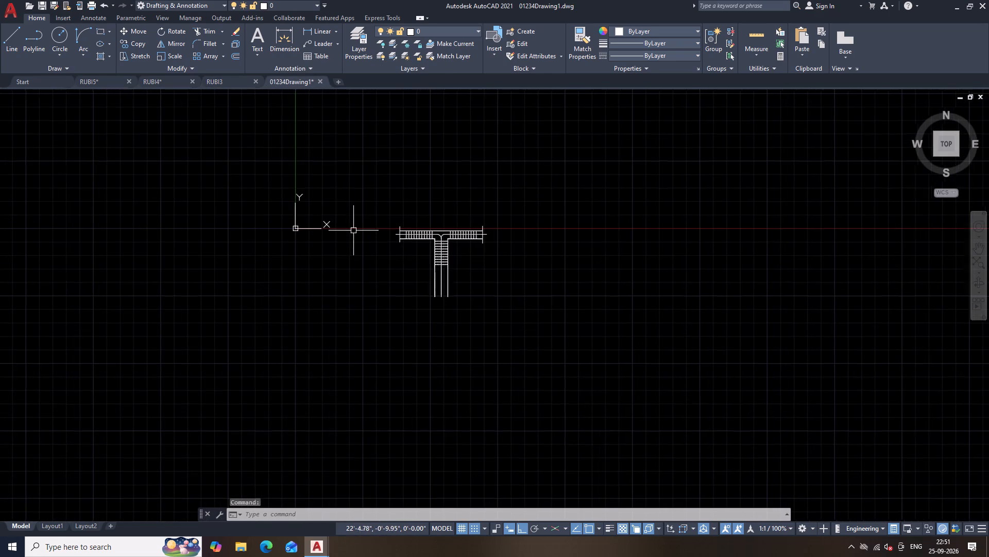
scroll(353, 231, up, 1)
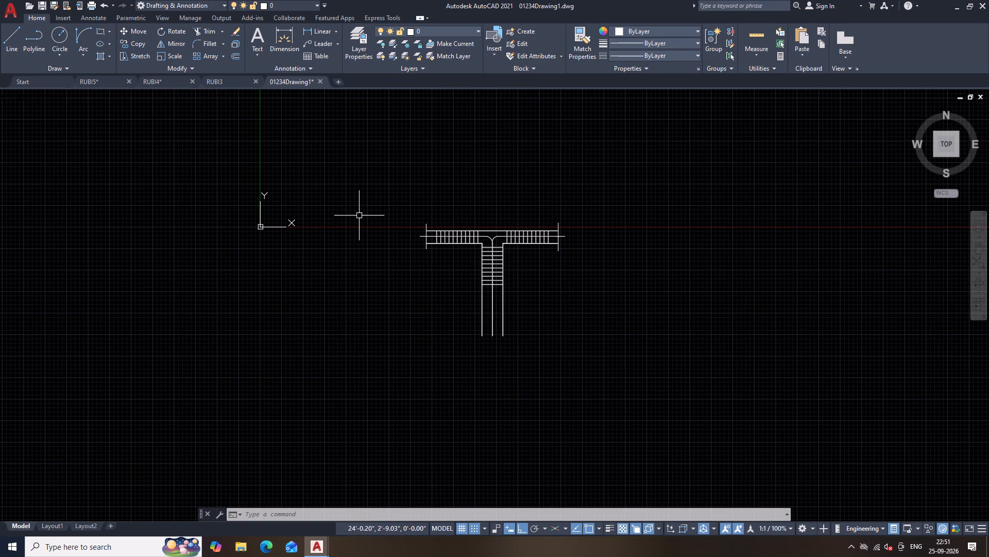
drag(378, 193, 381, 198)
click(621, 381)
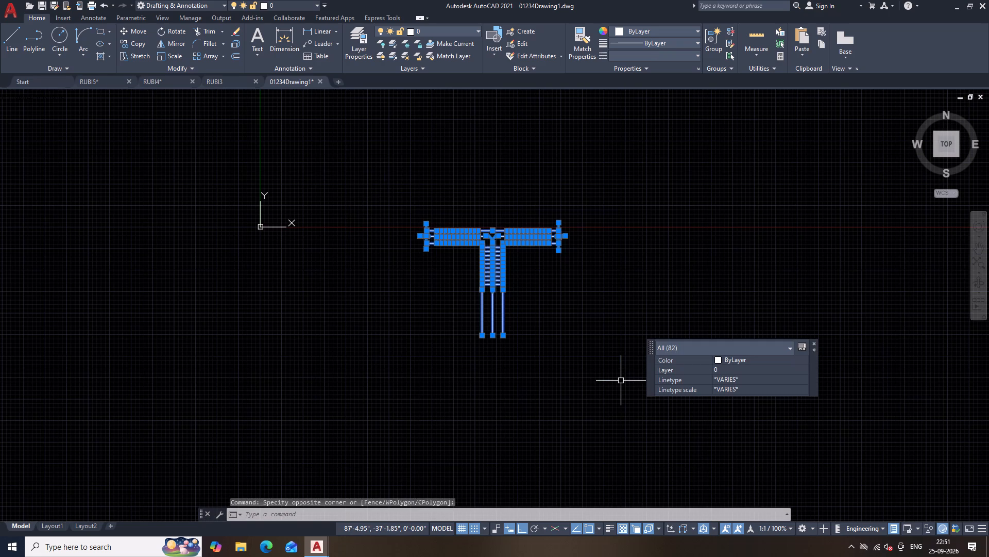
key(Delete)
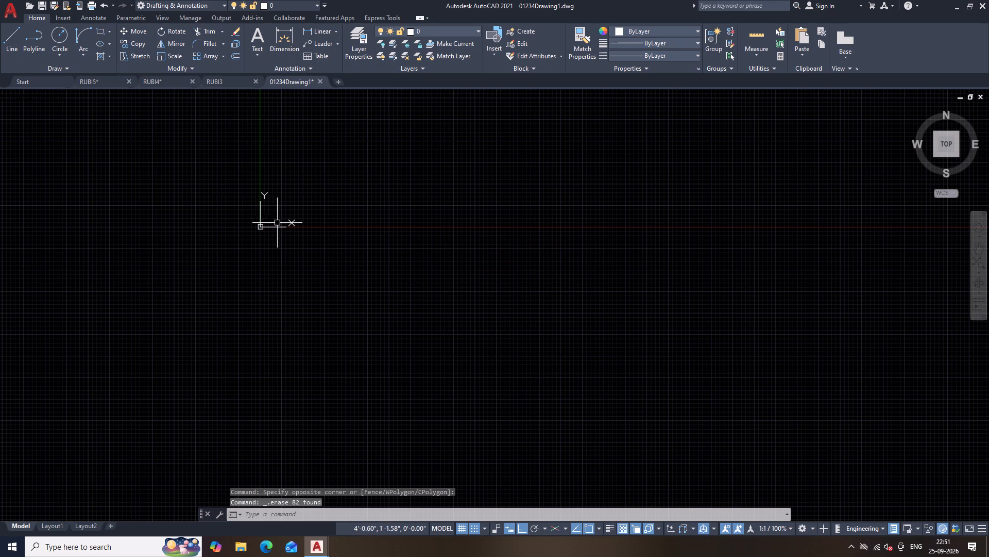
Close 01234Drawing1, saving its changes.
scroll(277, 224, down, 1)
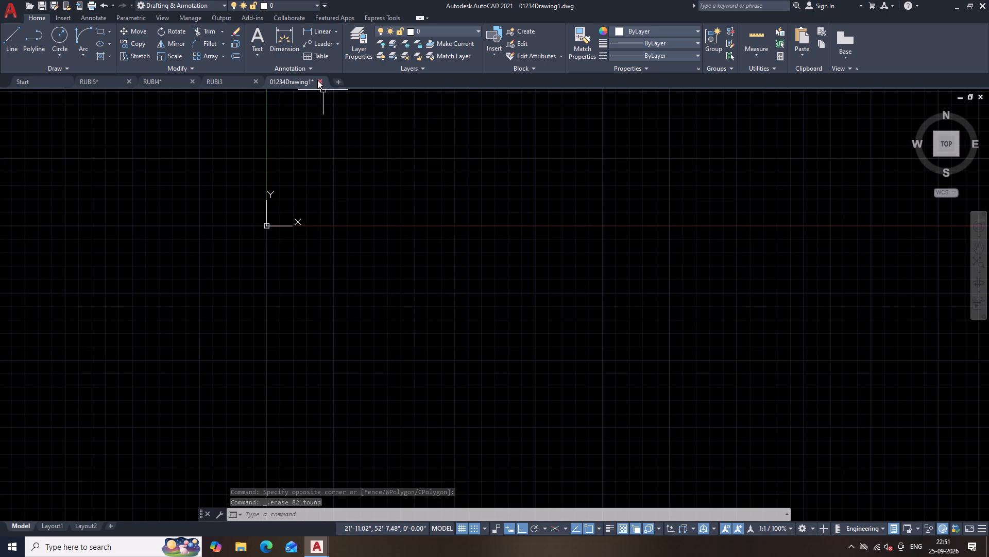
click(320, 81)
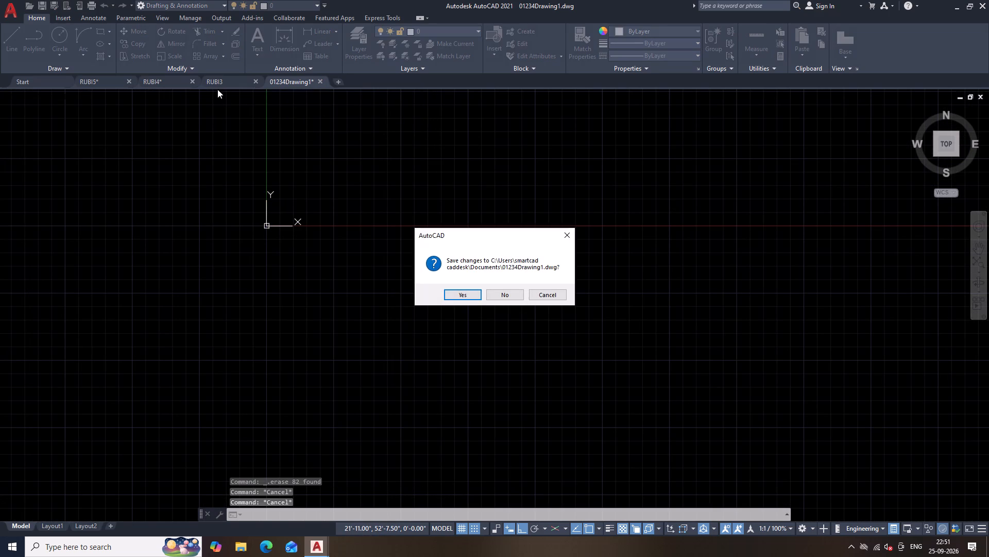
click(463, 292)
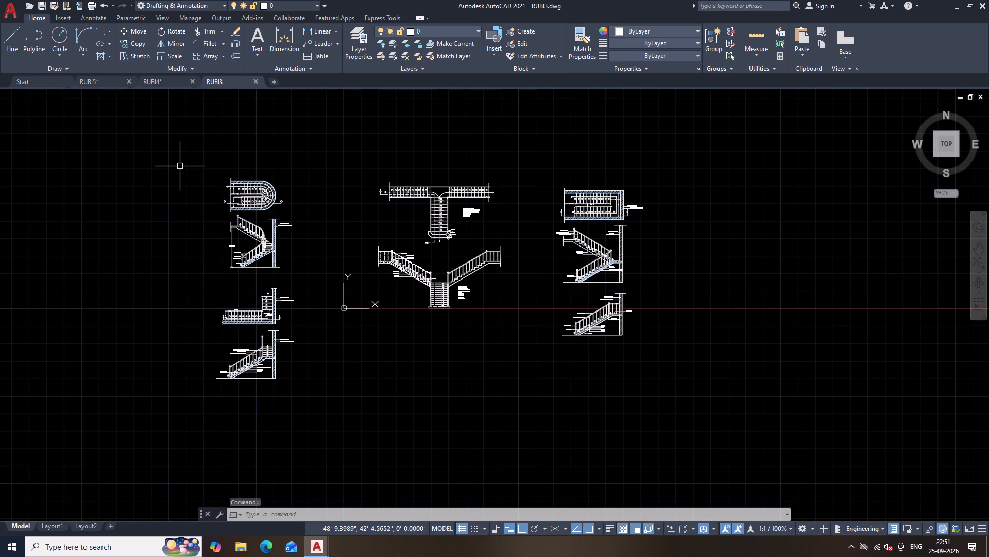
Save the combined RUBI3 staircase drawing.
key(ctrl+s)
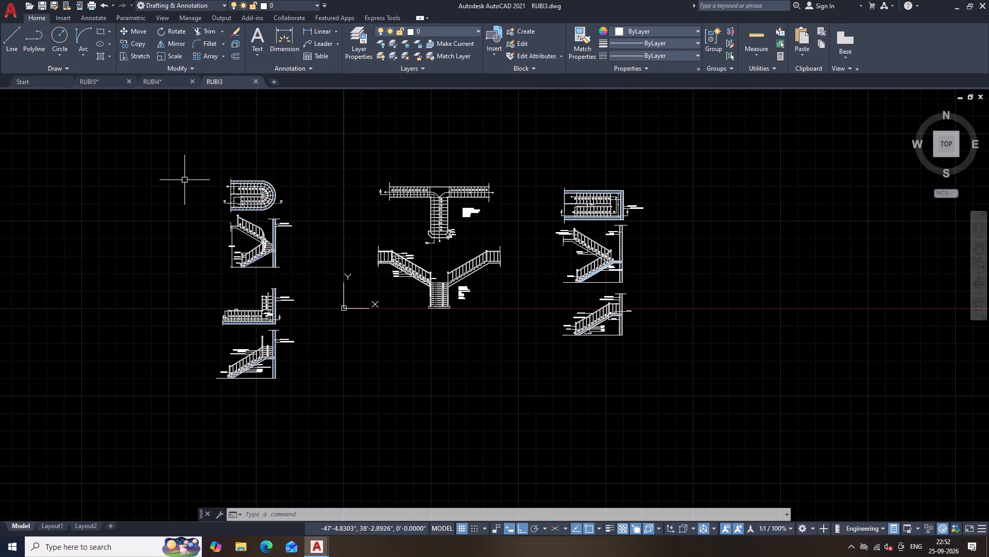
Switch to the emptied RUBI4 drawing and close it, saving its changes.
click(158, 80)
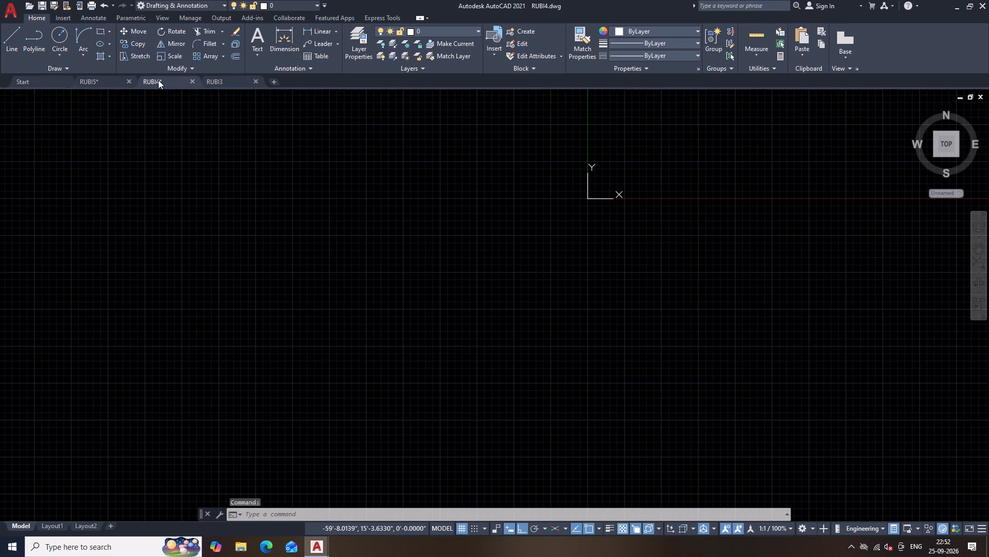
scroll(339, 361, down, 1)
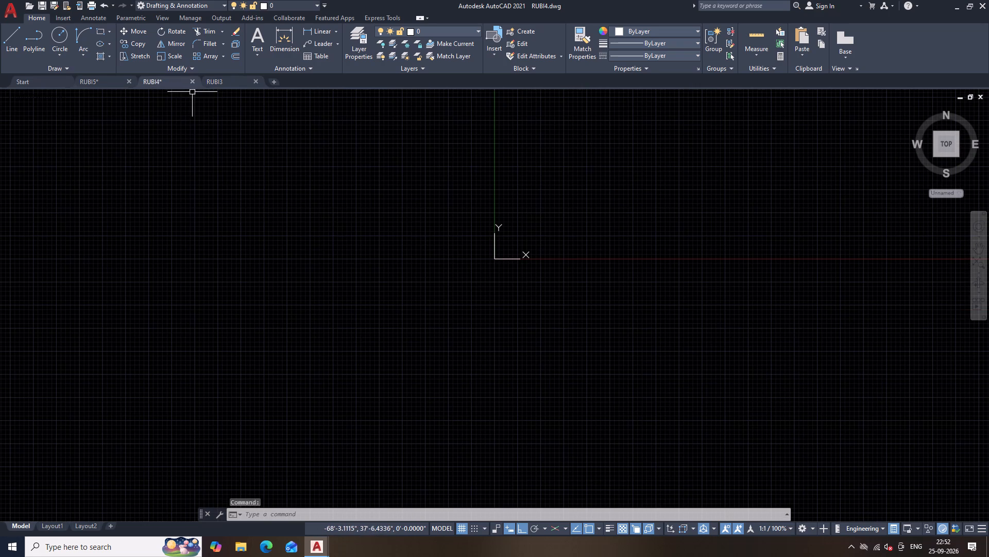
click(192, 78)
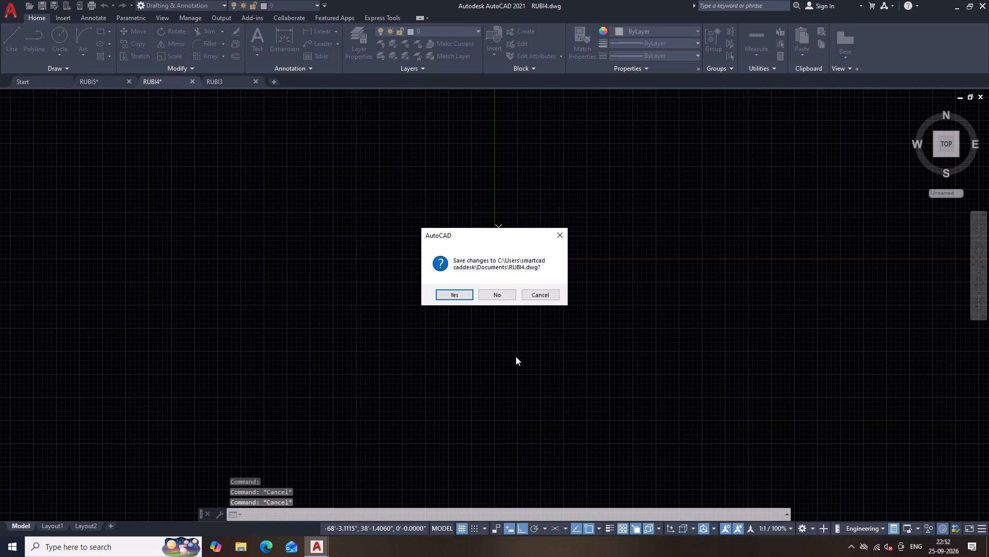
click(461, 297)
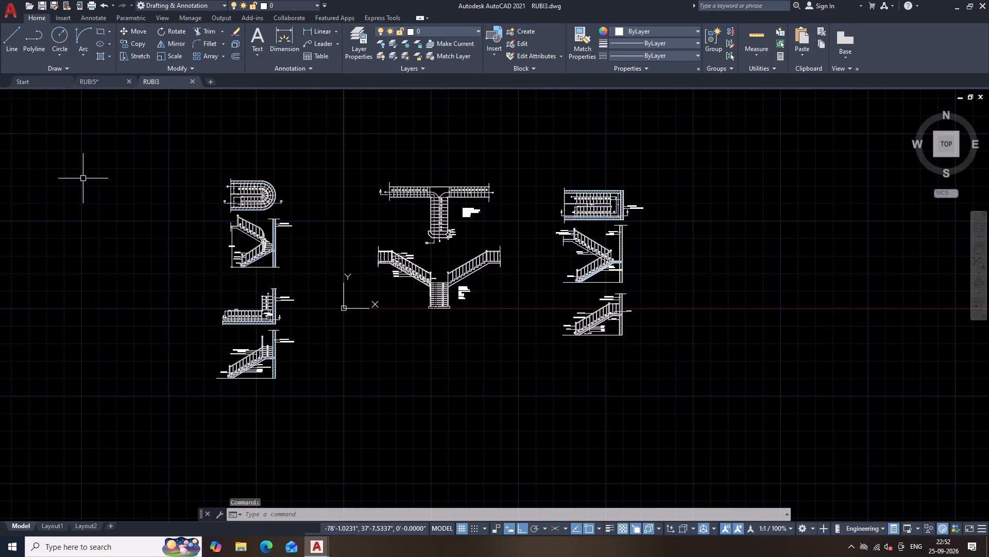
Switch to the emptied RUBI5 drawing and close it, saving its changes.
click(97, 80)
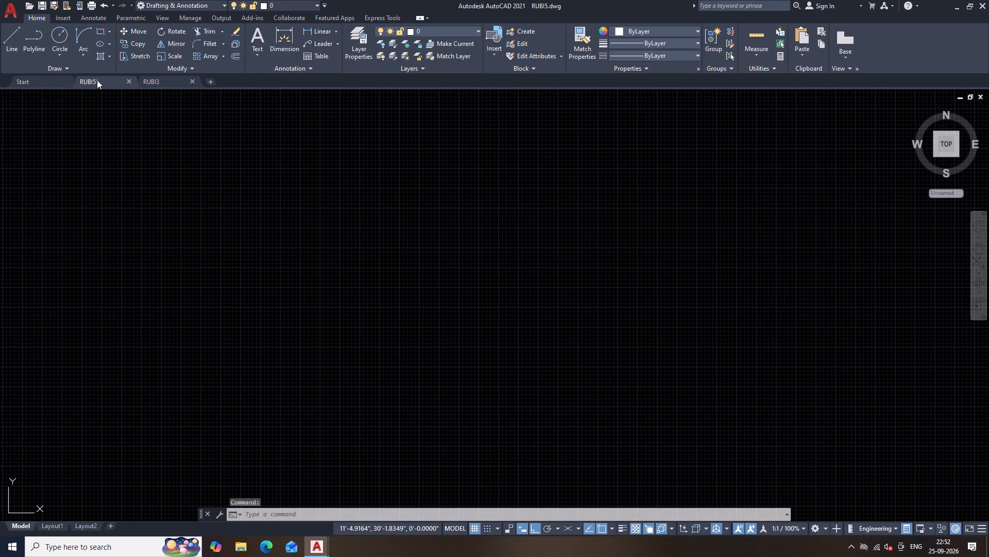
scroll(124, 229, down, 3)
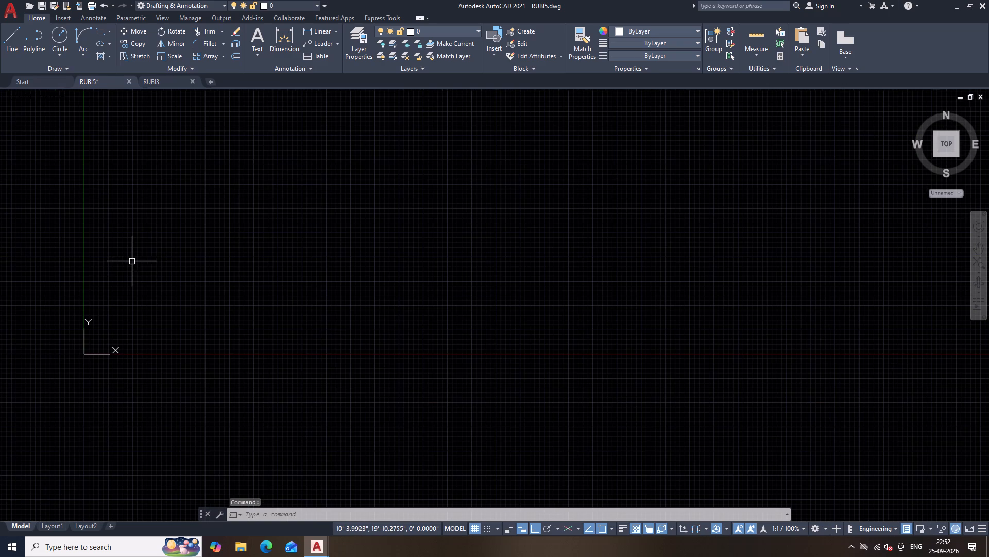
click(130, 81)
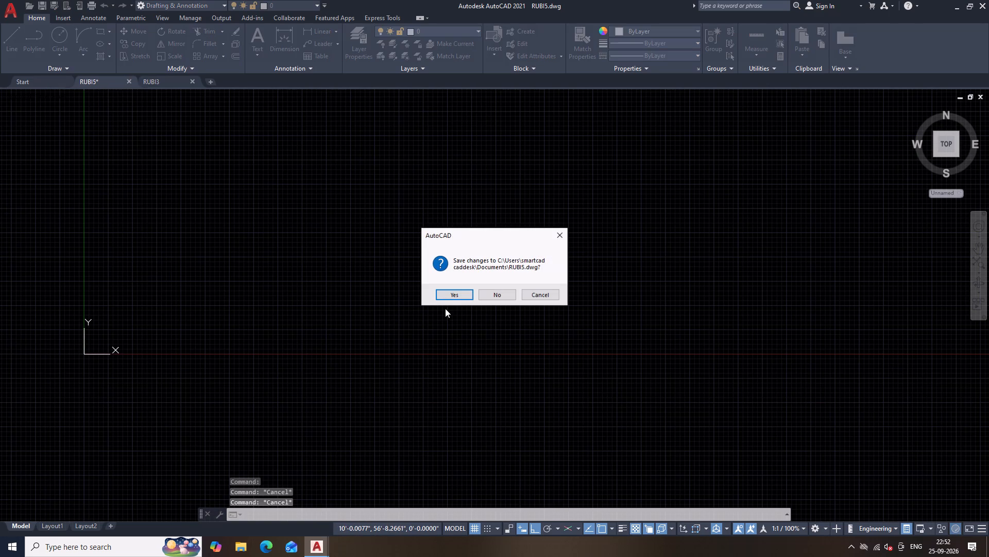
click(454, 292)
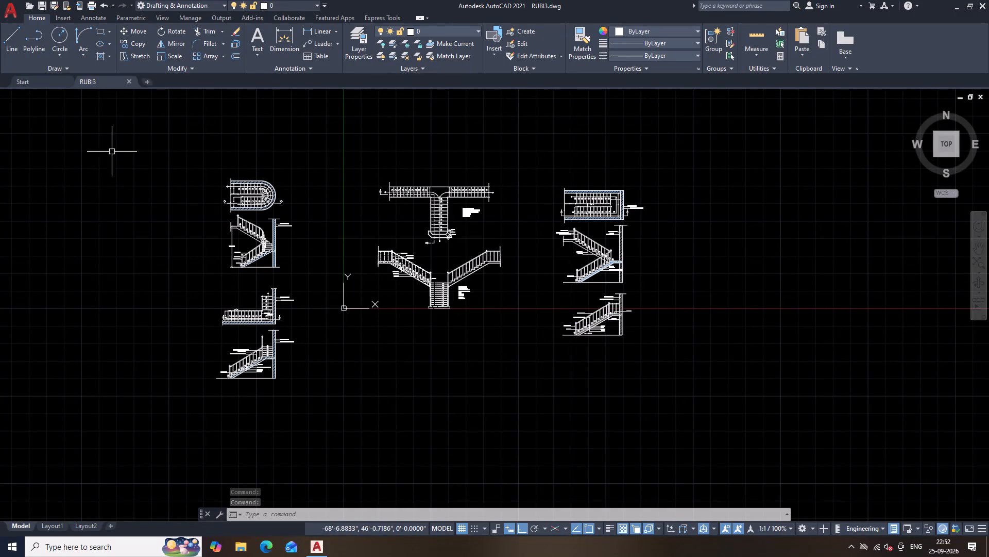
Save the RUBI3 drawing under the new name RUBI 3 STEPS in the Documents folder.
double_click(93, 76)
double_click(95, 80)
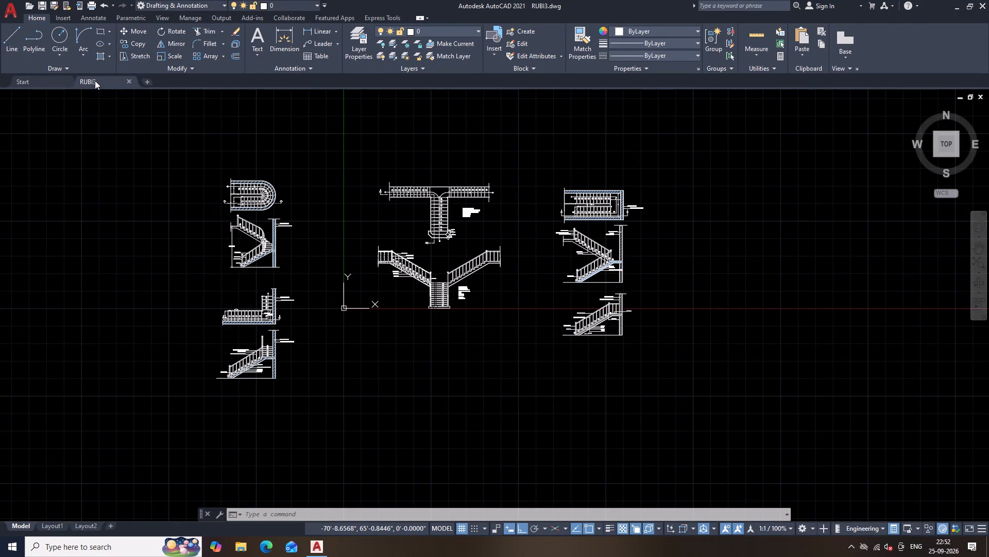
right_click(95, 80)
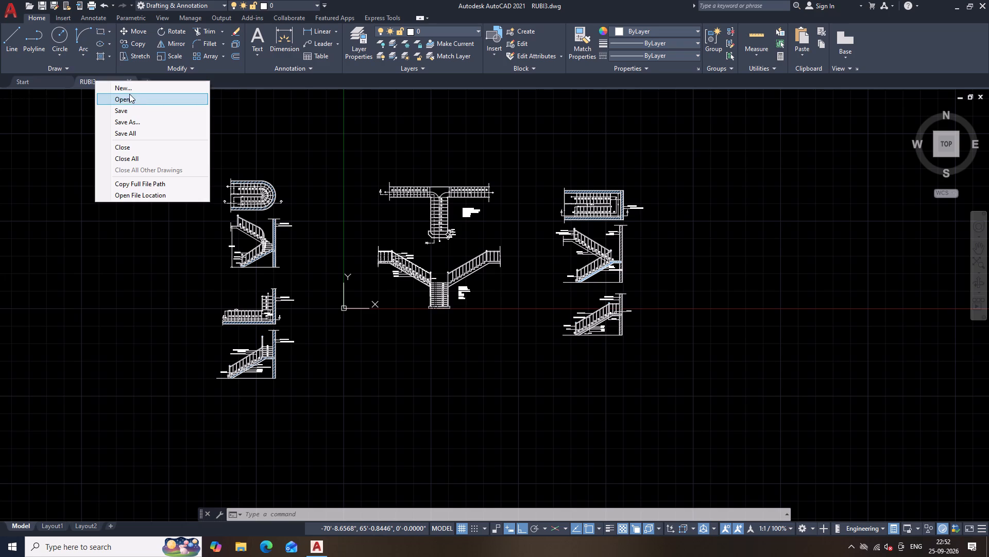
click(131, 122)
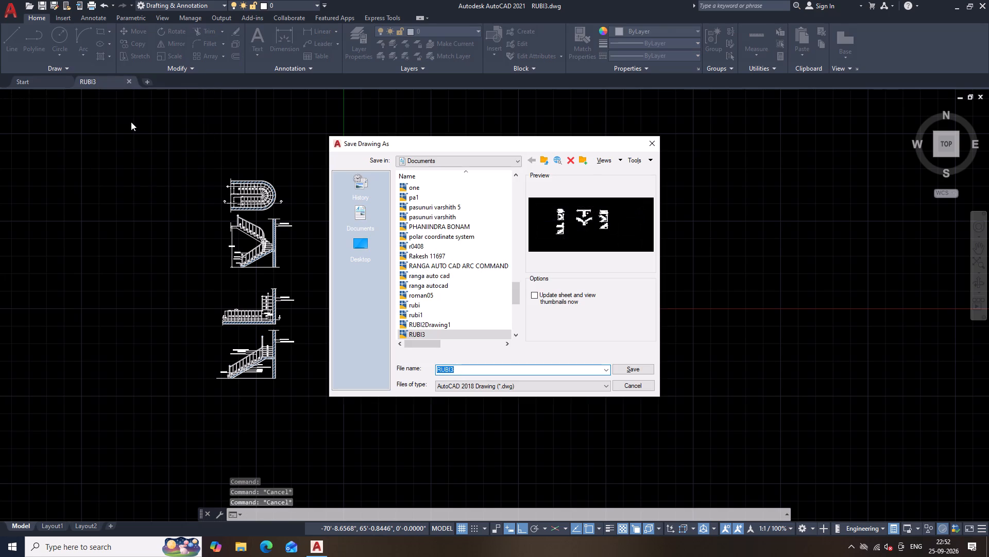
key(space)
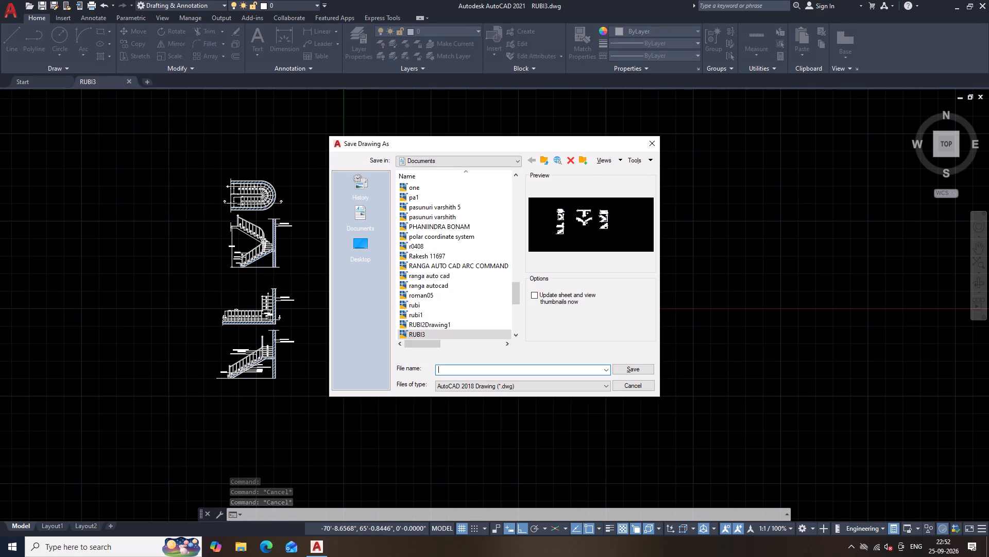
text(RUBI)
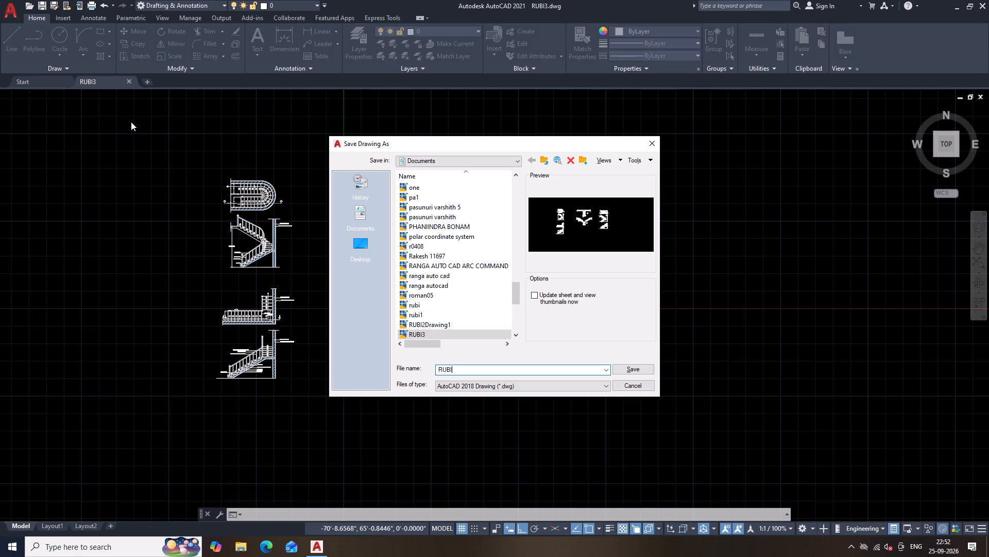
key(space)
text(3 STEPS)
click(641, 368)
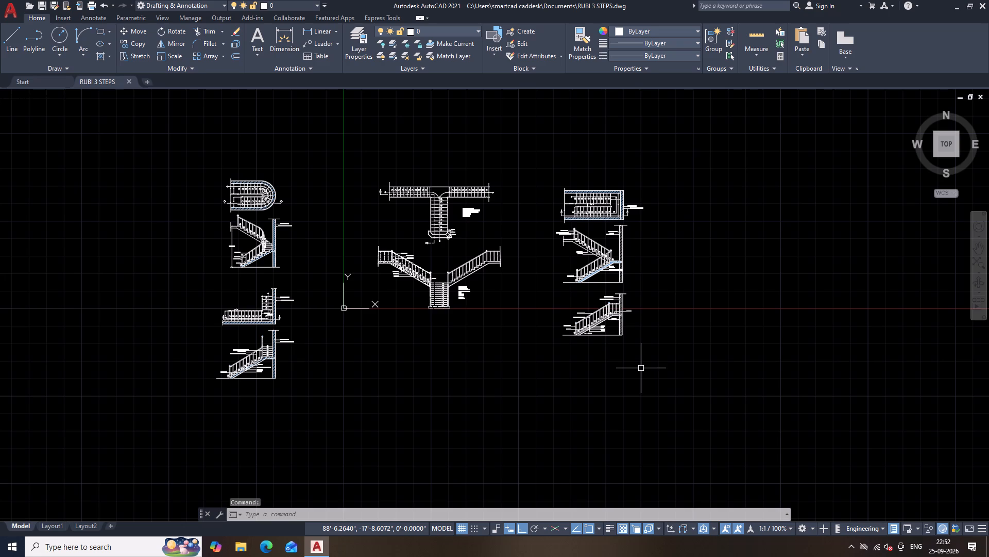
Save the RUBI 3 STEPS drawing again and close it.
scroll(641, 368, down, 2)
scroll(641, 368, up, 1)
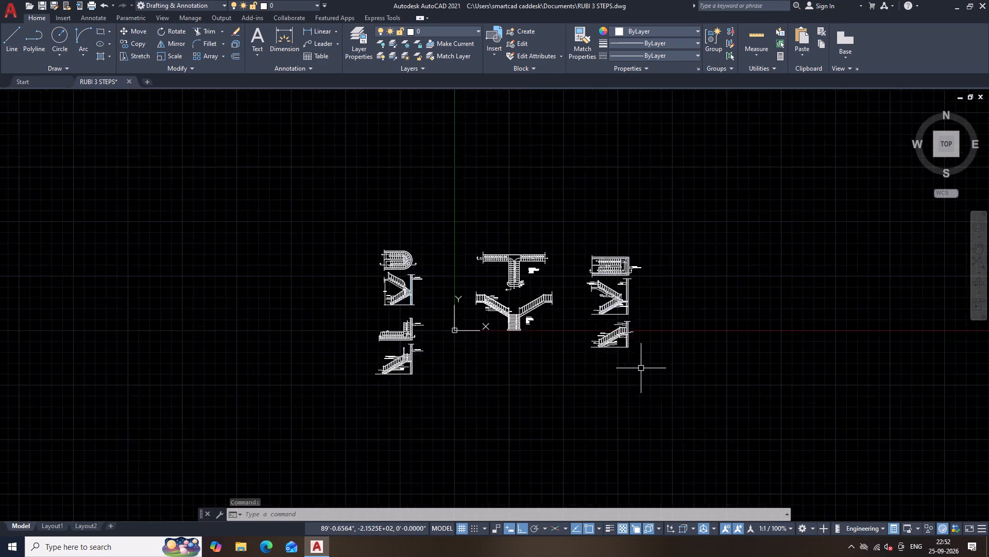
scroll(641, 368, up, 1)
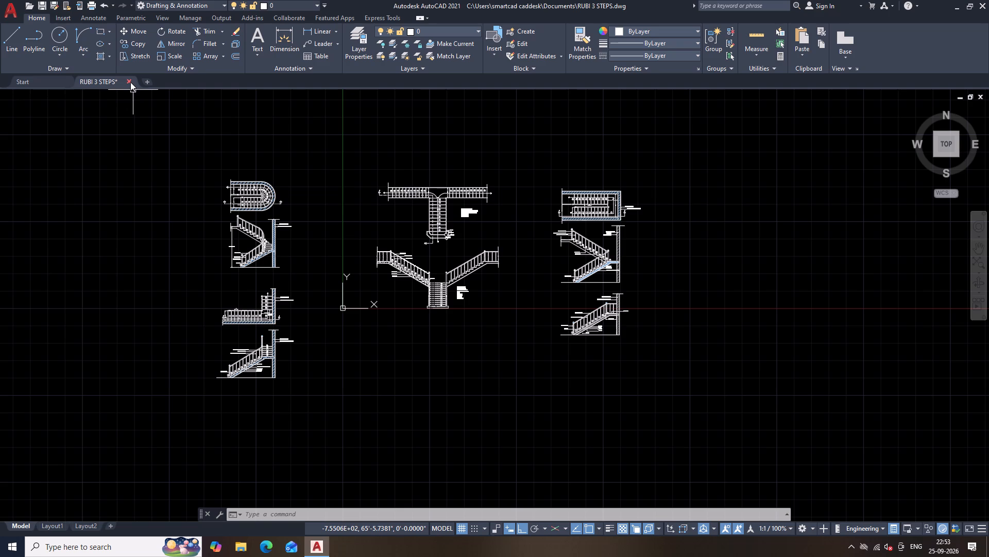
key(ctrl+s)
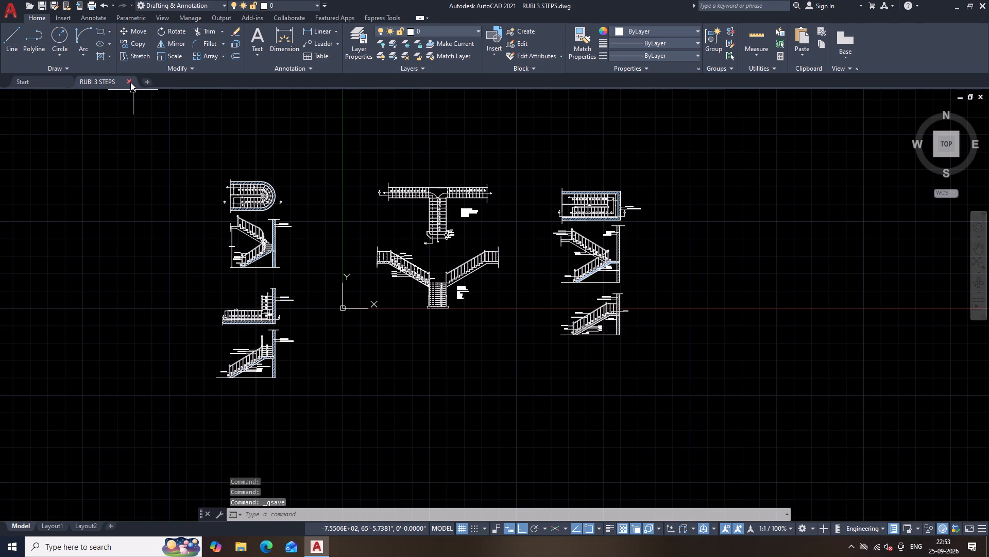
click(130, 82)
Start a new blank drawing.
click(242, 201)
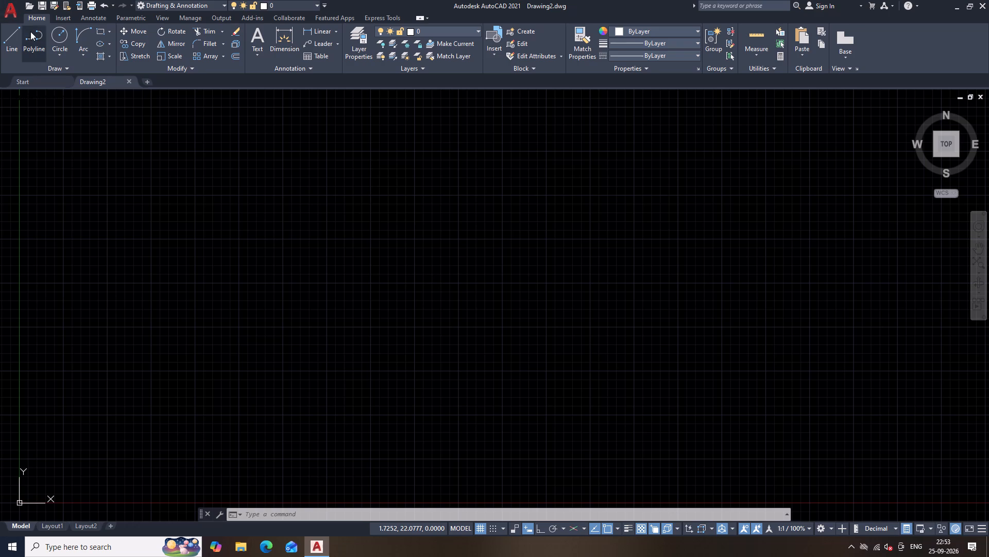
Reopen RUBI 3 STEPS.dwg from the recent documents.
click(9, 10)
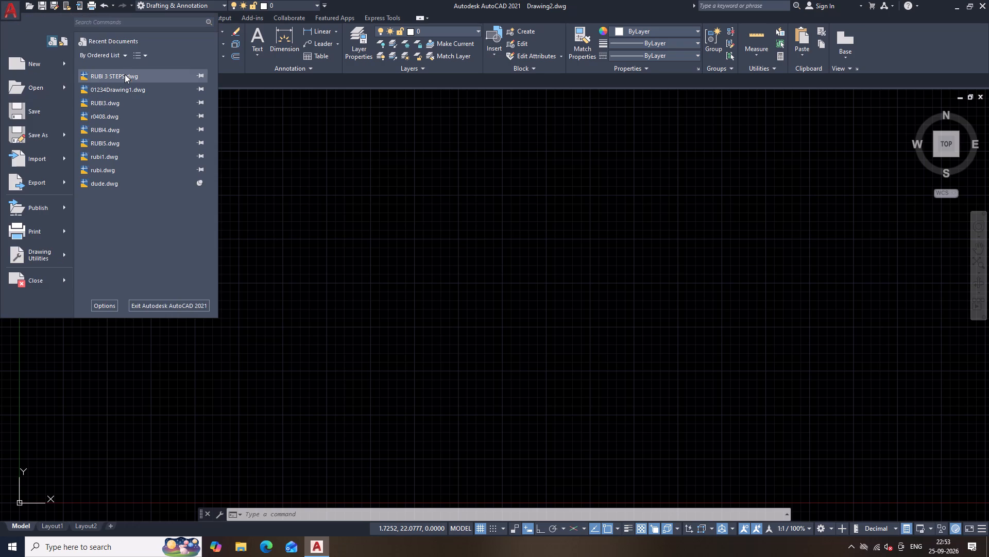
click(122, 76)
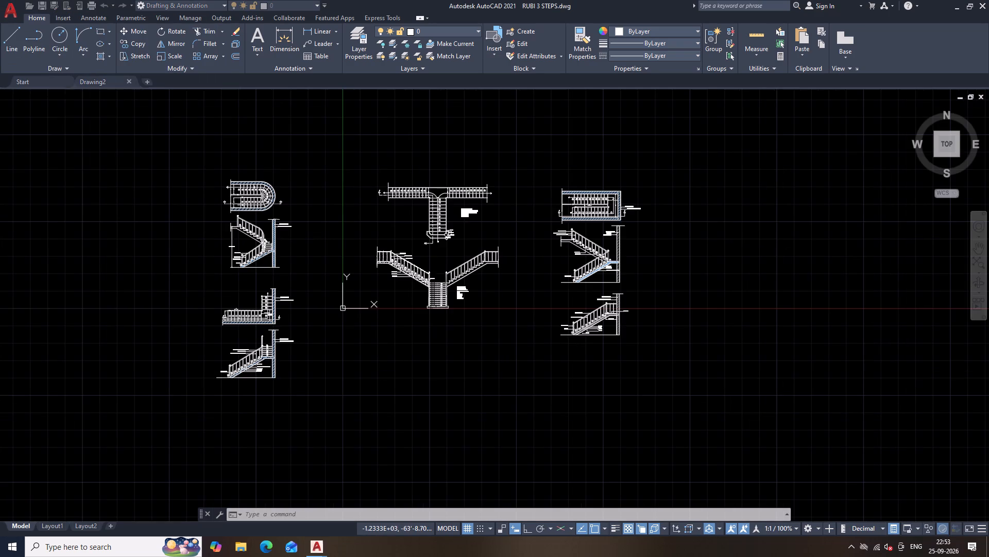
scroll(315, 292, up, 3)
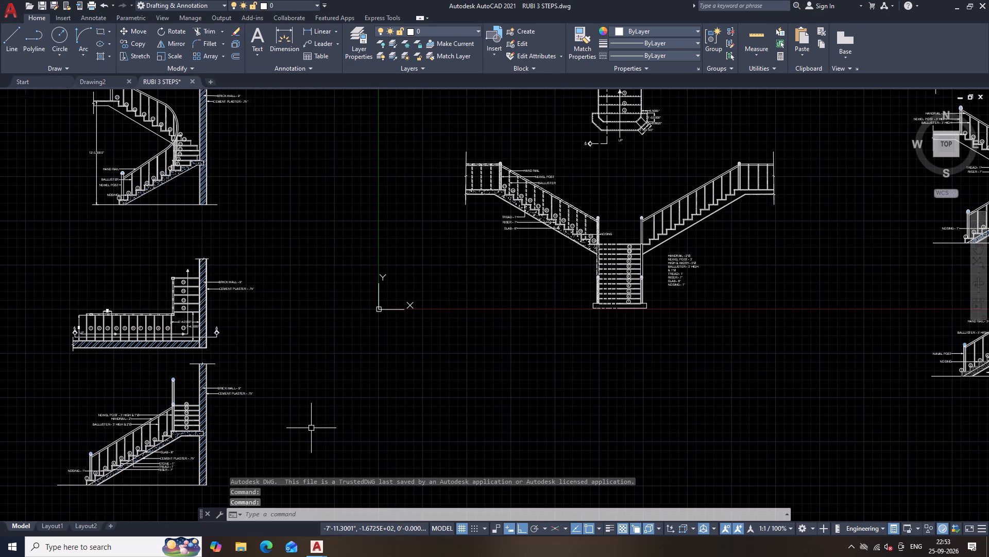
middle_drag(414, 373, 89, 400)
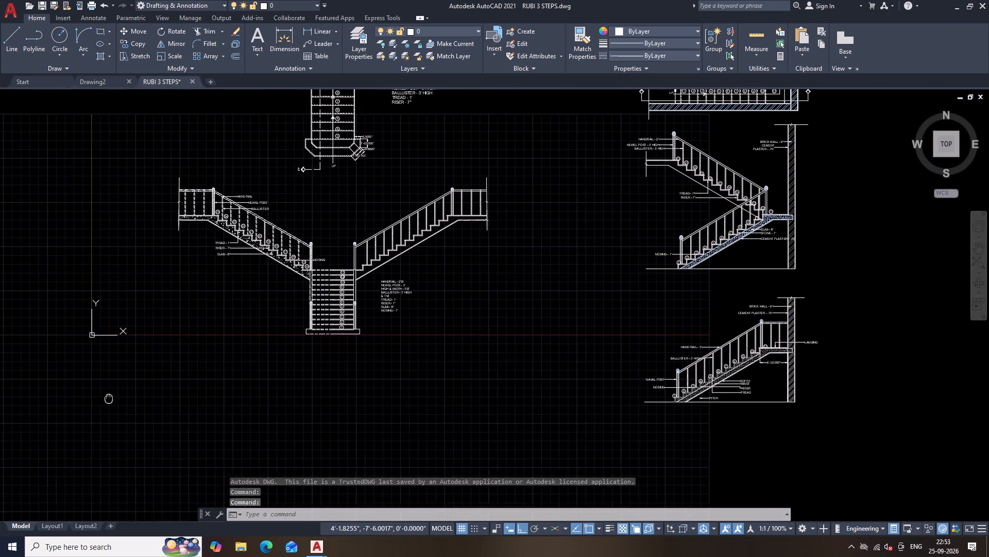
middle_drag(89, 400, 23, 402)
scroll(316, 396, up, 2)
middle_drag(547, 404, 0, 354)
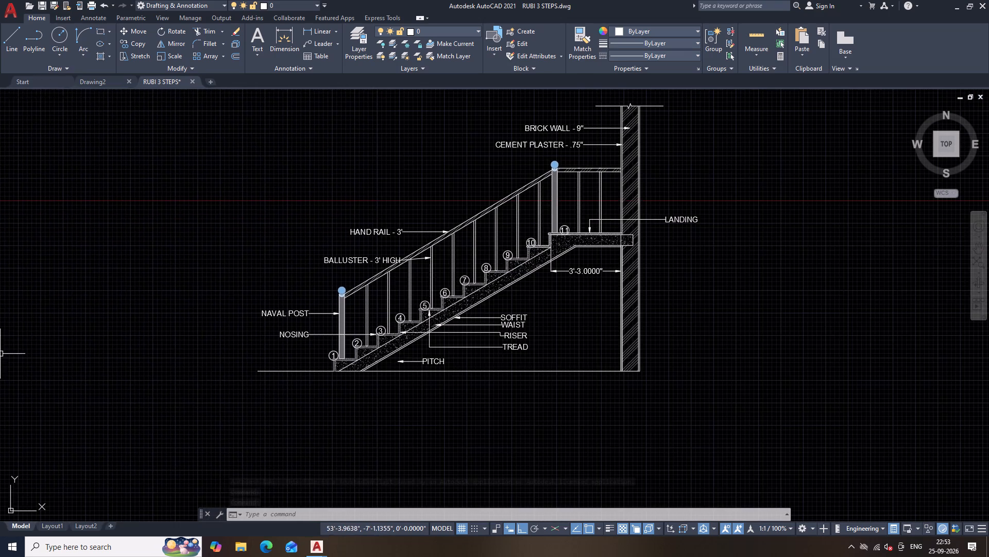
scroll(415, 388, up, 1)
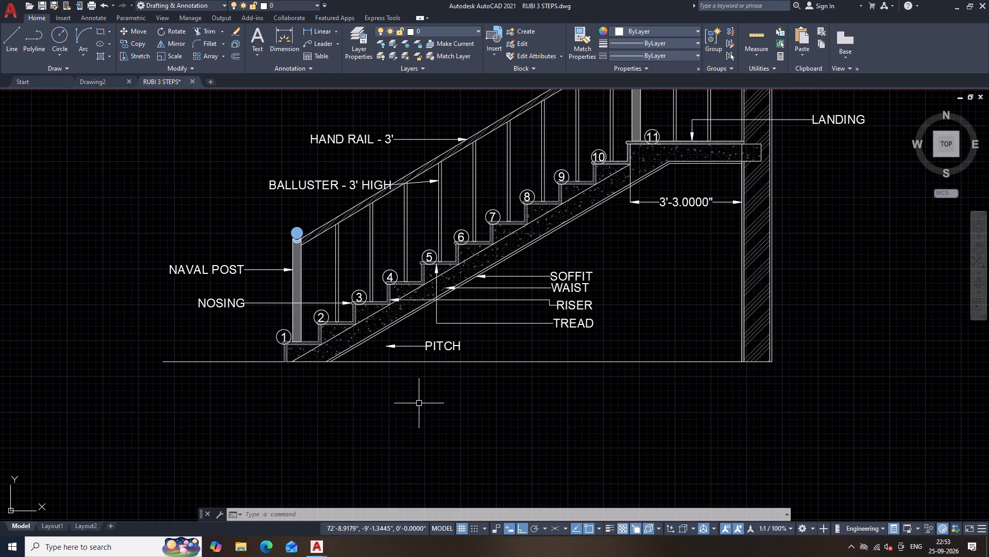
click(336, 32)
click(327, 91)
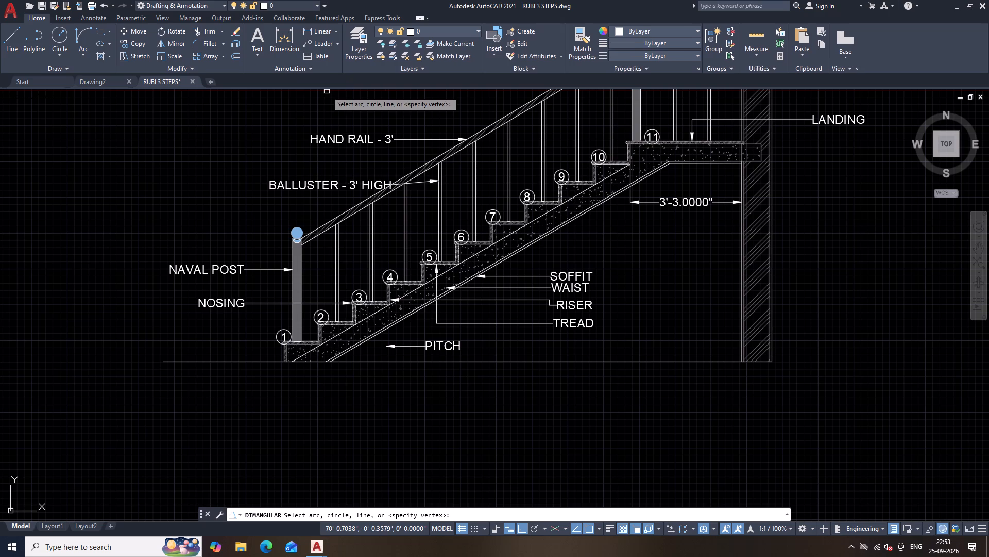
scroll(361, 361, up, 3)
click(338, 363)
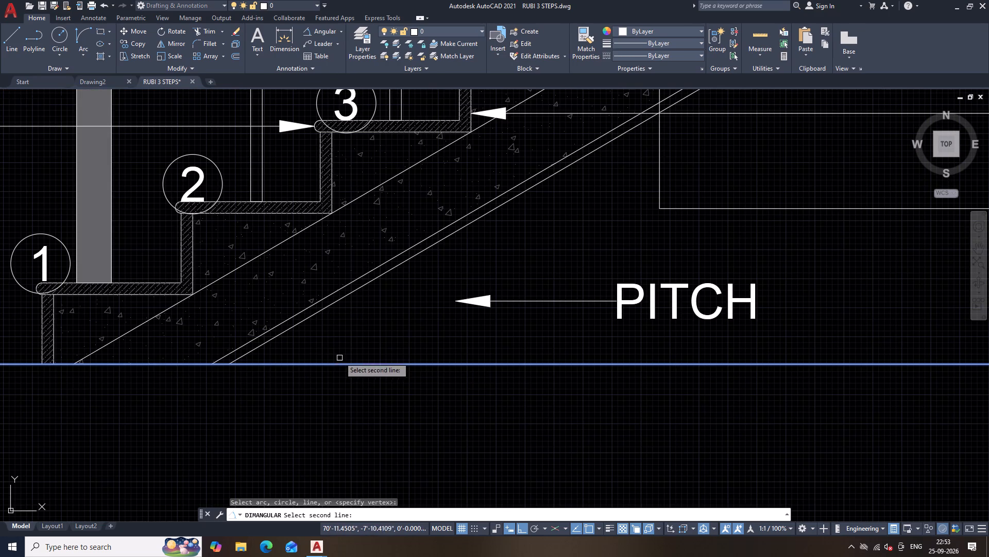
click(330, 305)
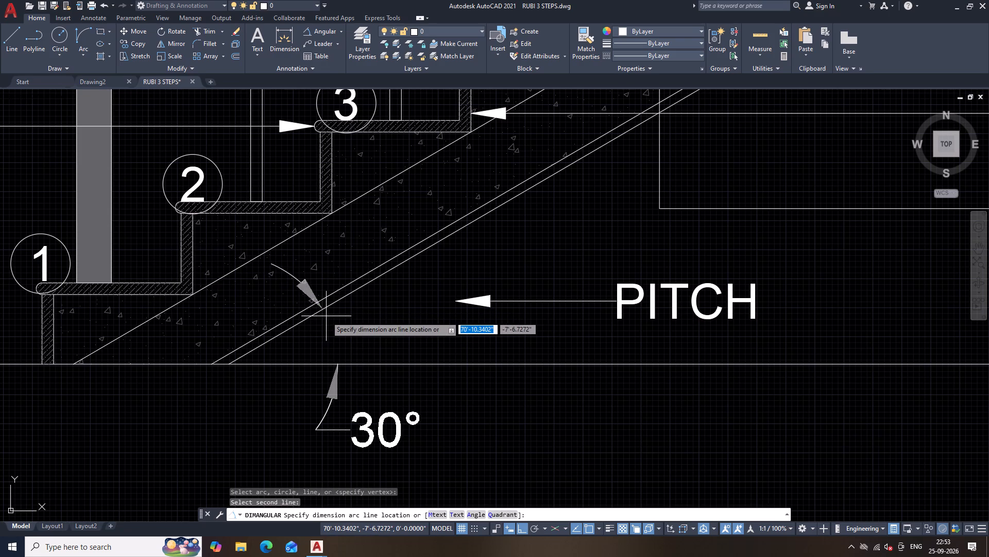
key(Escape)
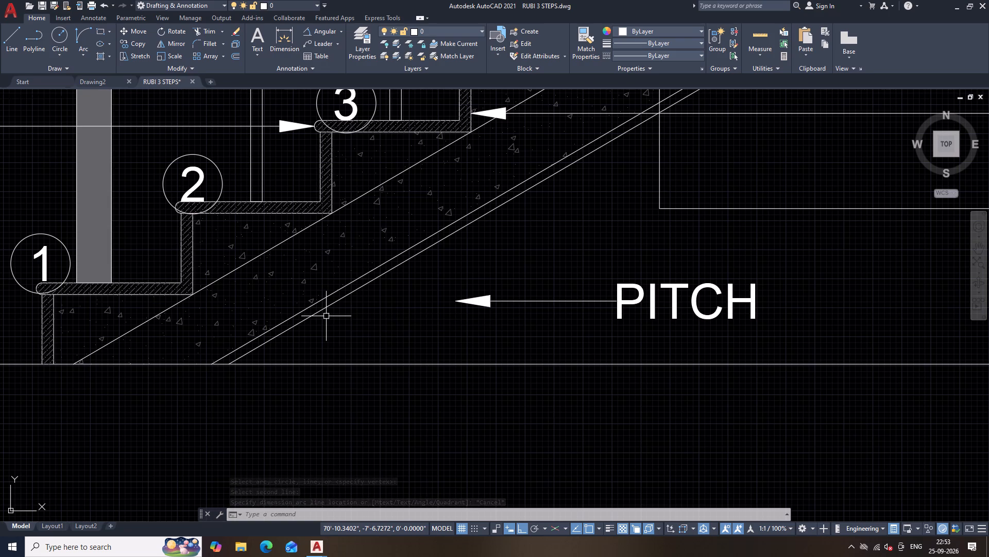
Add an angular dimension for the stair pitch between the soffit's lower line and the ground line, with its arc beside the PITCH label.
scroll(357, 290, down, 2)
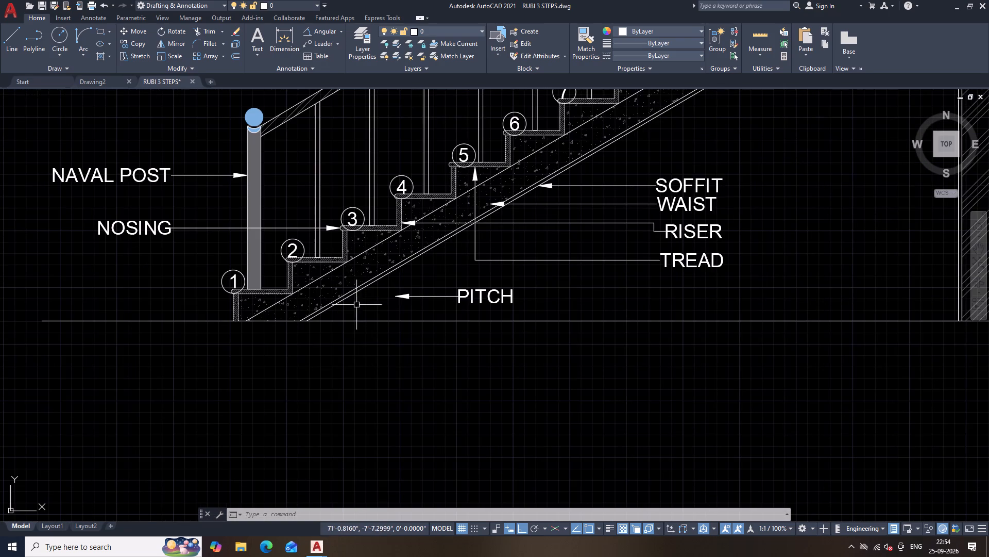
scroll(403, 248, down, 1)
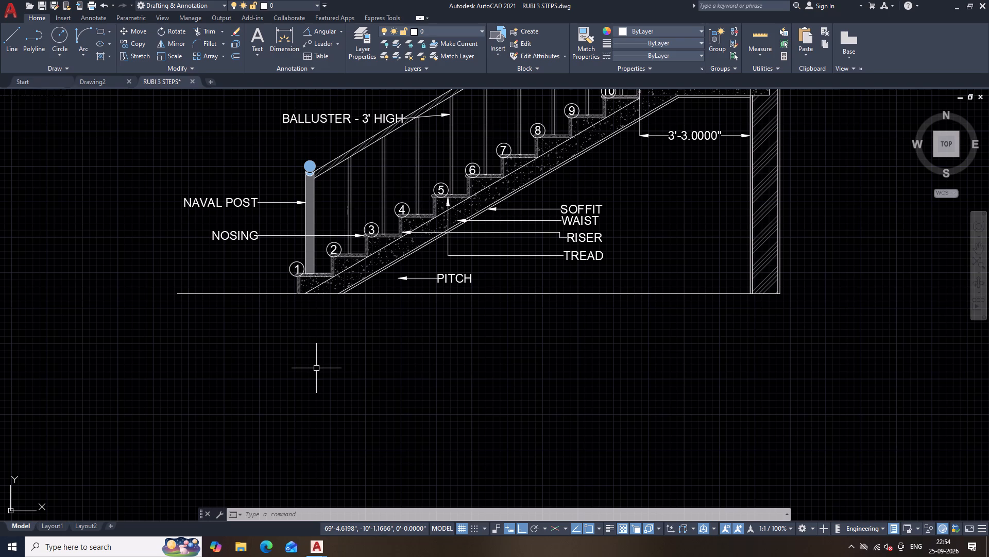
key(space)
scroll(395, 299, up, 1)
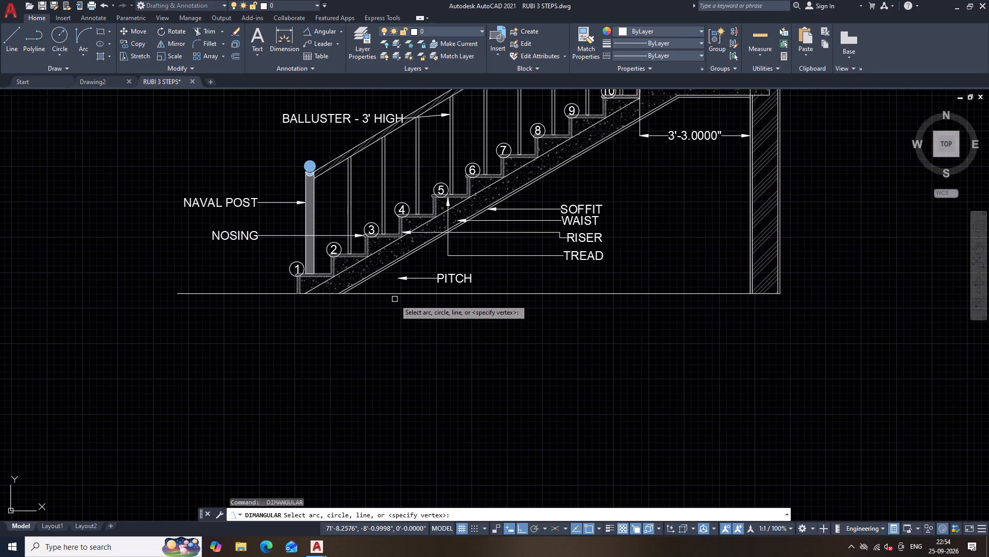
click(355, 267)
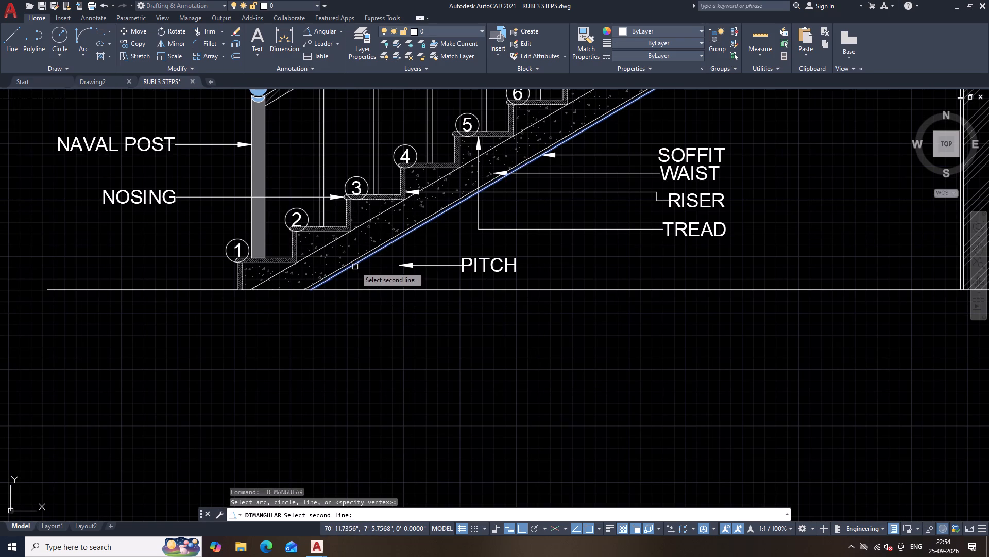
click(347, 291)
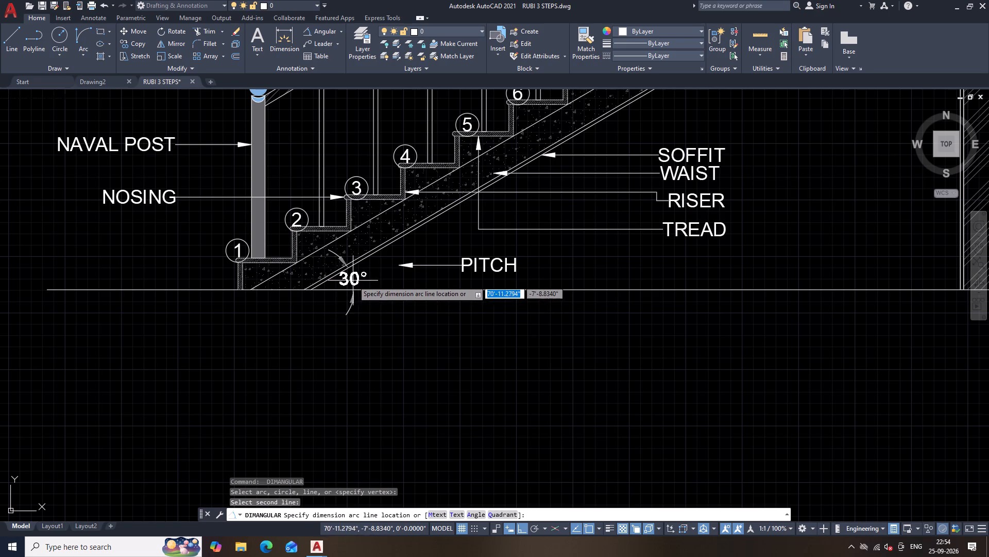
click(387, 264)
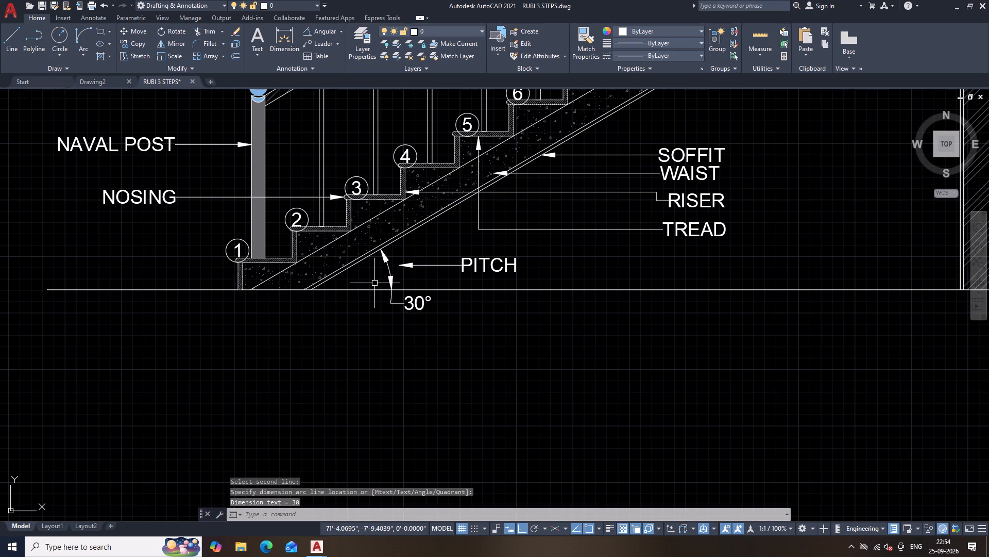
key(Escape)
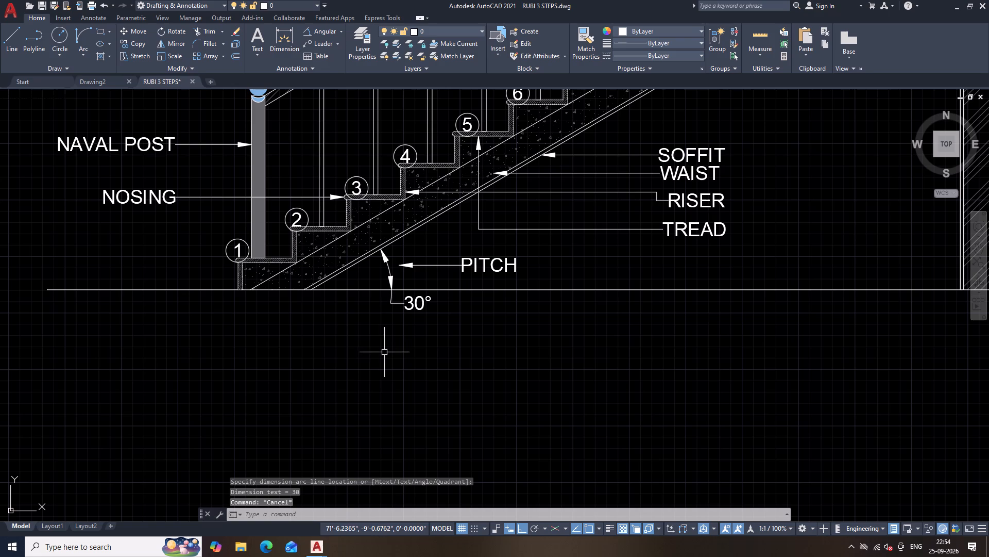
Save the RUBI 3 STEPS drawing with the pitch dimension added and close it.
key(ctrl+s)
scroll(395, 353, down, 1)
scroll(395, 353, up, 1)
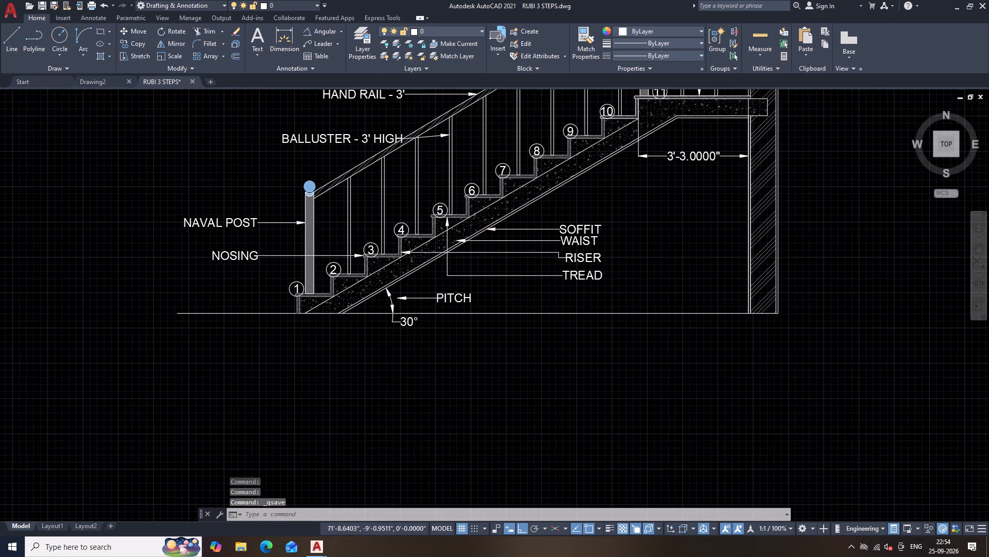
scroll(395, 353, down, 6)
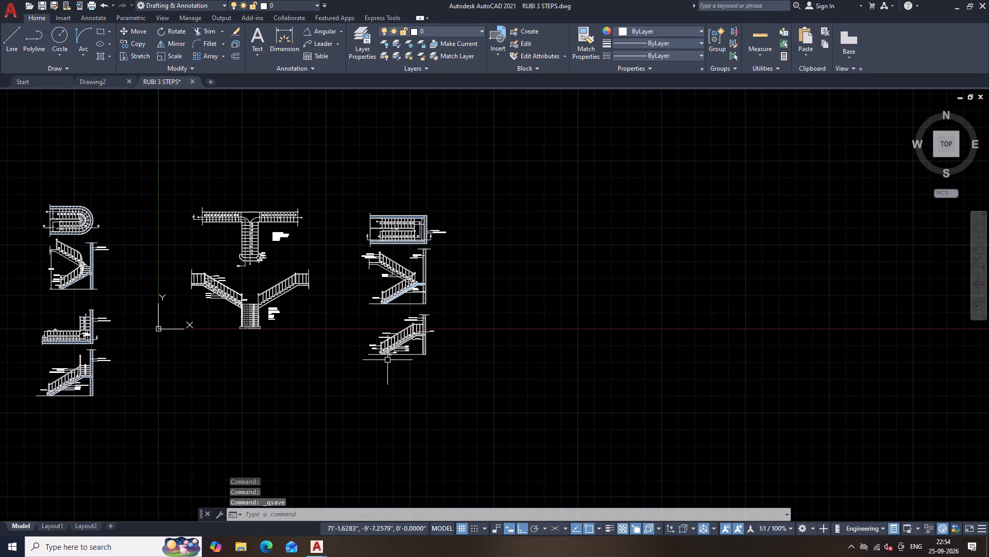
key(ctrl+s)
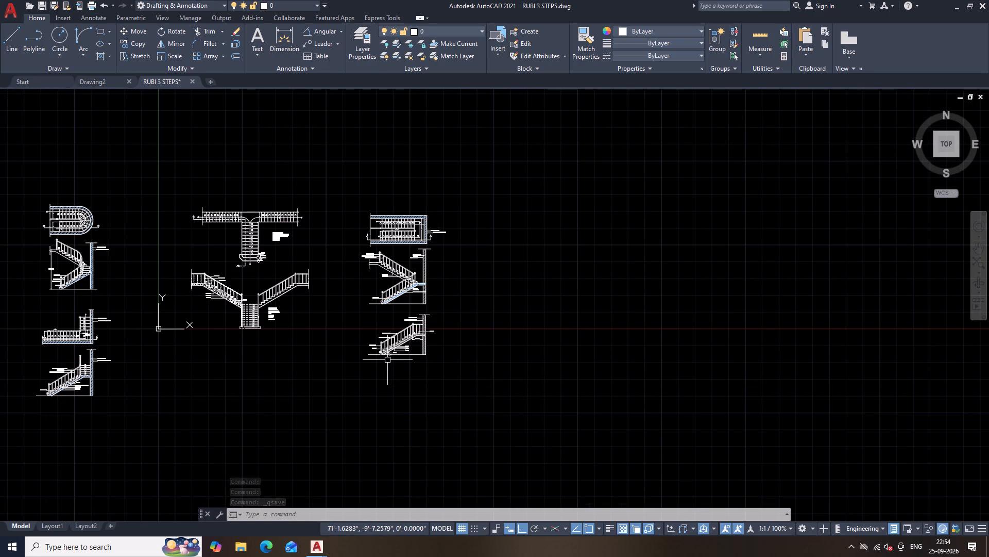
click(191, 79)
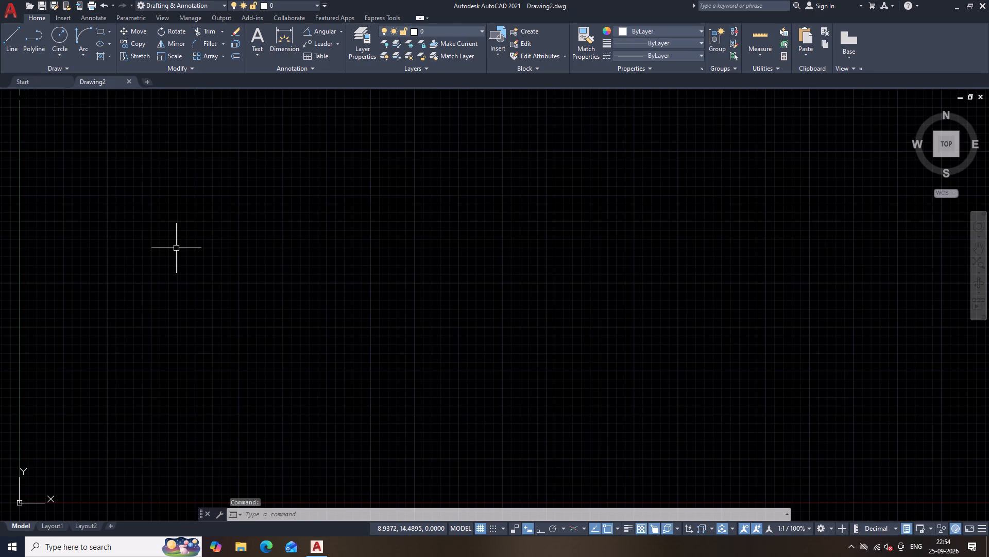
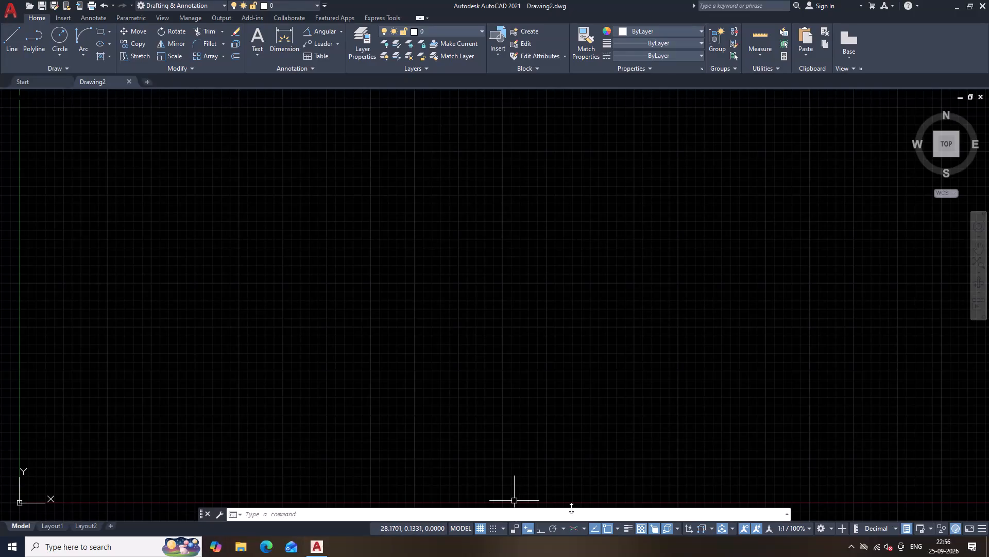
Set up the blank drawing for isometric drafting on the top isoplane with Ortho mode enabled.
click(572, 530)
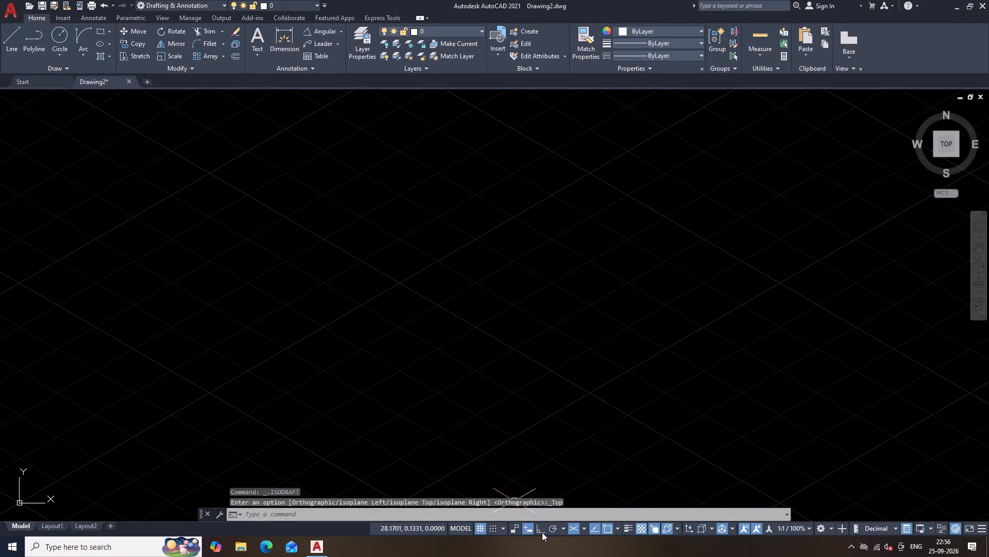
click(540, 532)
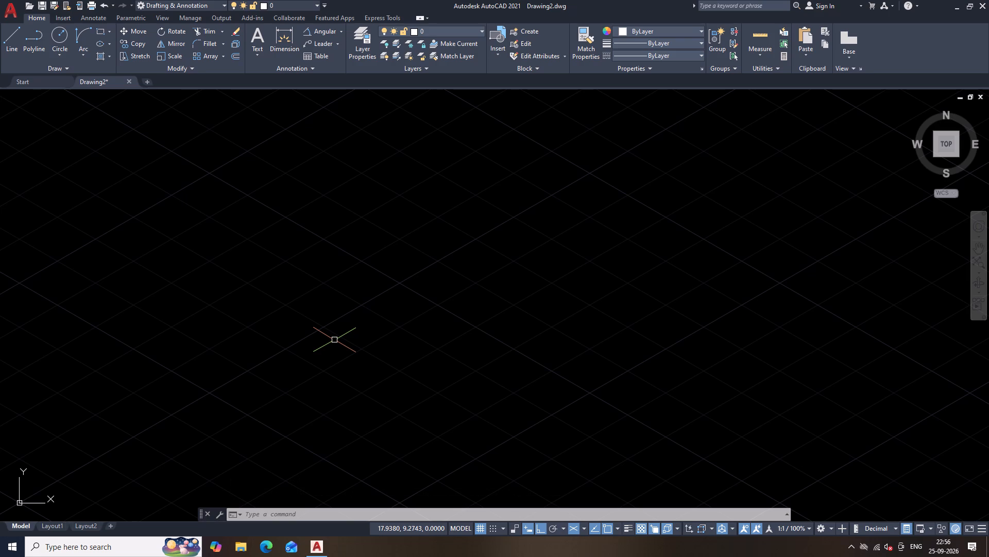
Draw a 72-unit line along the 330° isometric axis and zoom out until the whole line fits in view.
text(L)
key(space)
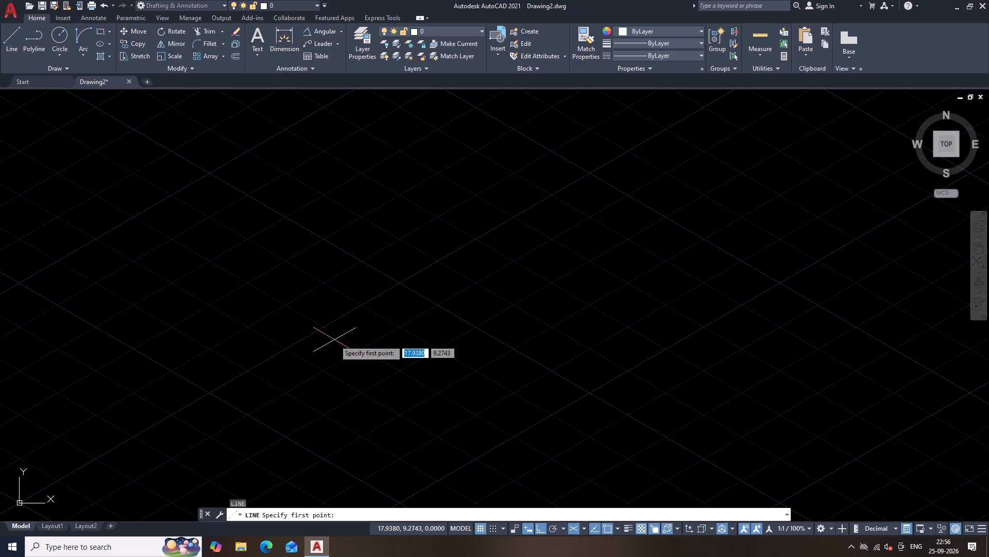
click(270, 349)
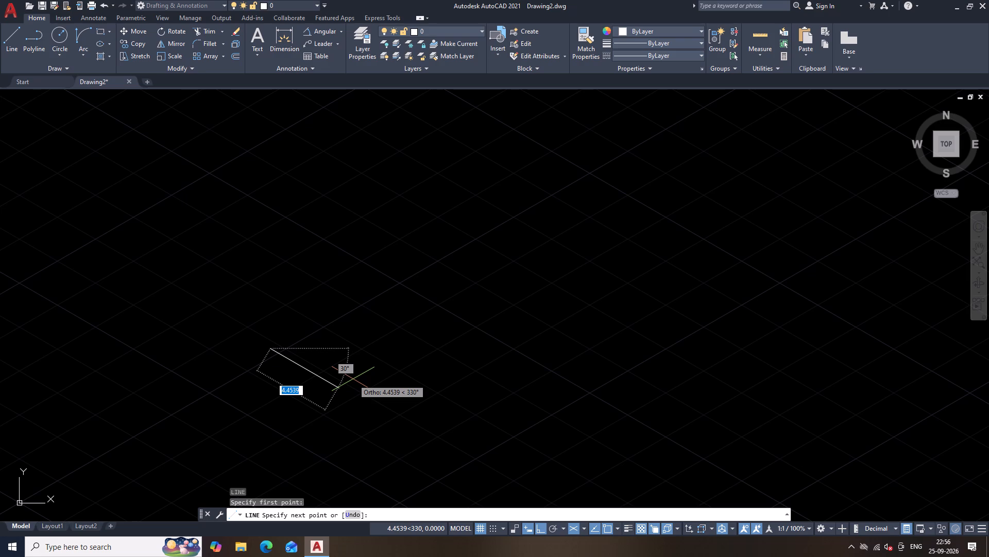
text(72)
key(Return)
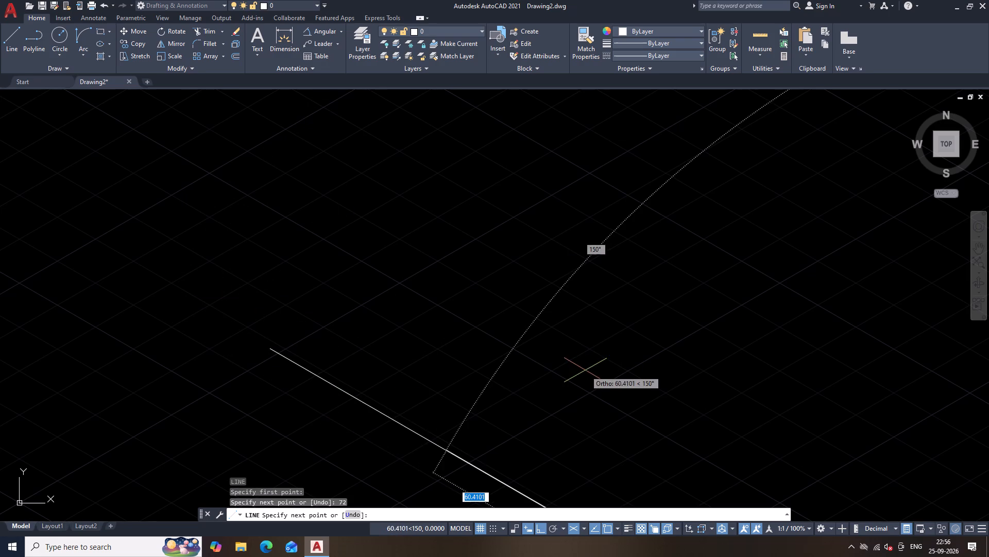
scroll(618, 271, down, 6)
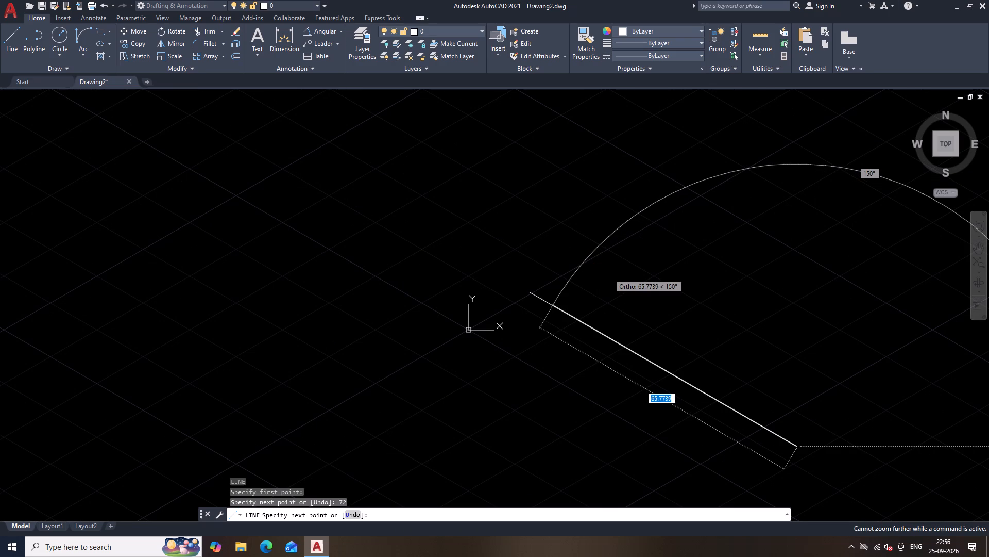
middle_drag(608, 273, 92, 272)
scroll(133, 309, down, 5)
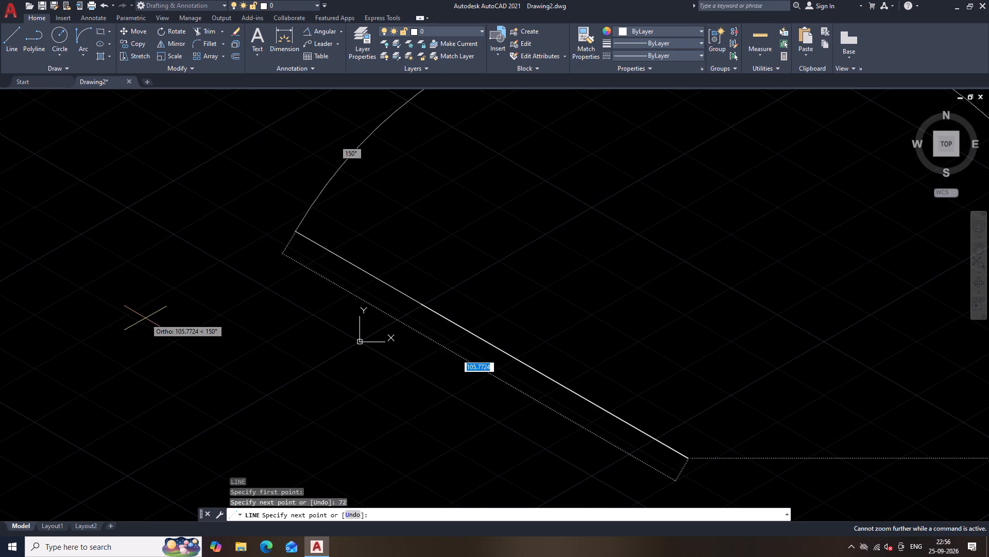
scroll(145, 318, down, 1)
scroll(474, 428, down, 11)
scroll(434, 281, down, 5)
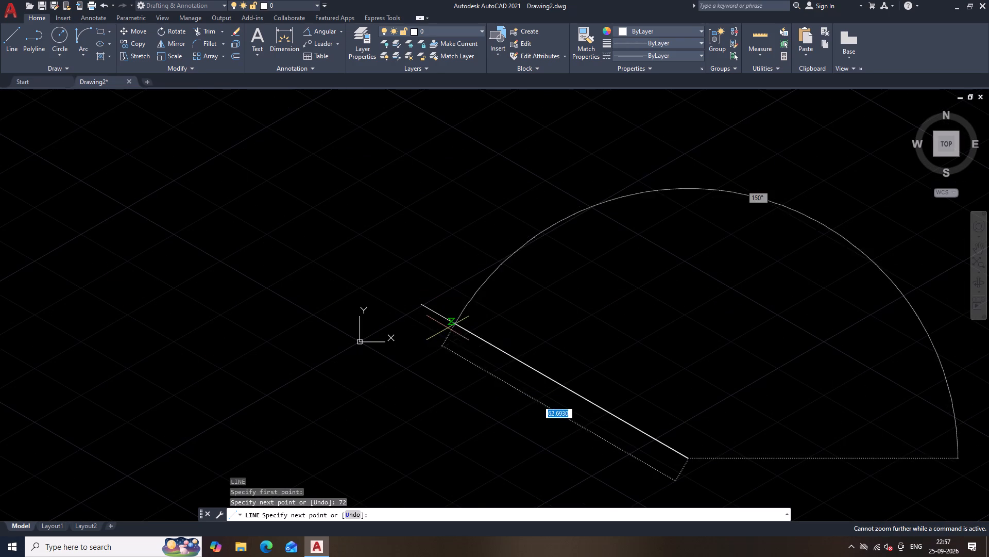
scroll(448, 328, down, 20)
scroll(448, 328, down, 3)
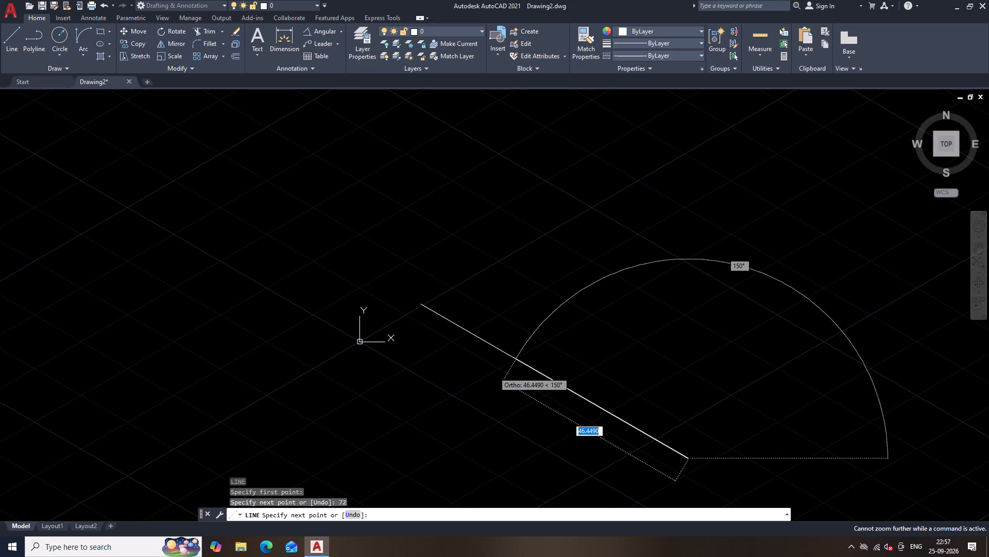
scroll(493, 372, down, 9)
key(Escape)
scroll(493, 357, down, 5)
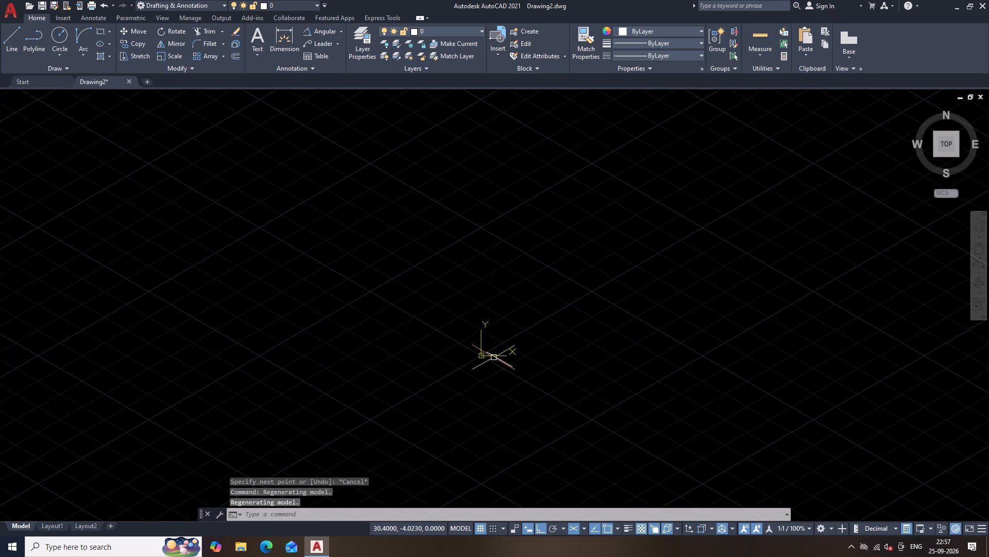
Move the UCS origin away from the drawn line, to a point well below and left of it.
middle_drag(531, 329, 104, 239)
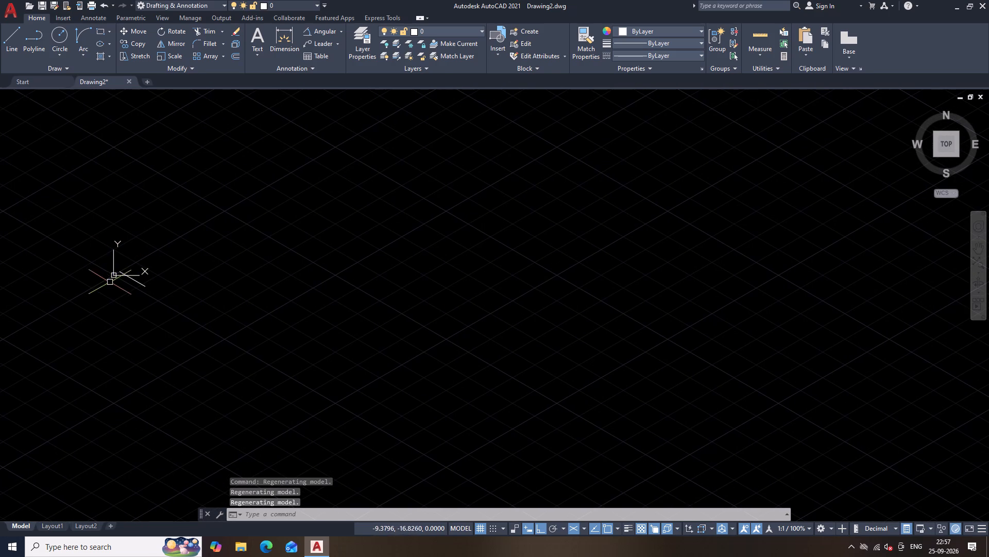
click(113, 275)
click(113, 275)
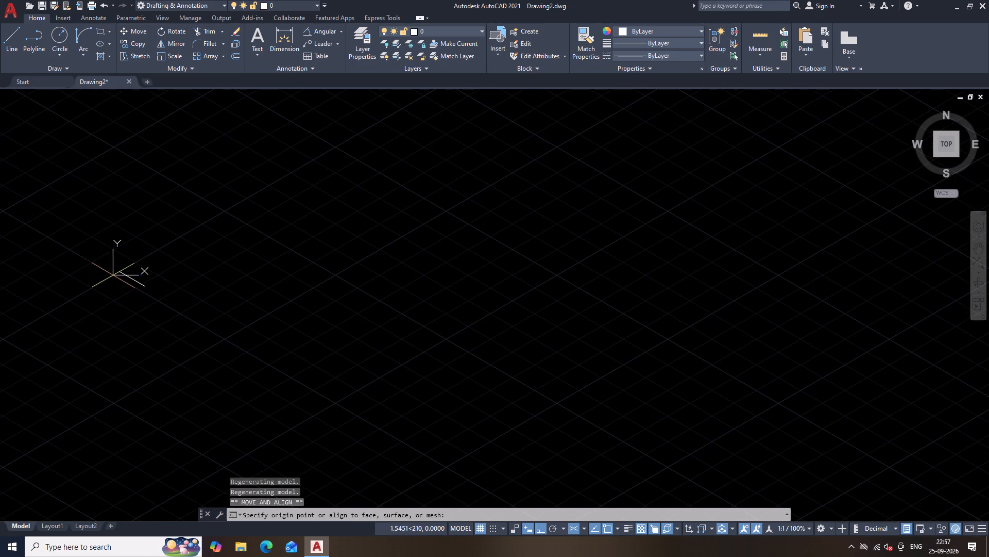
click(0, 454)
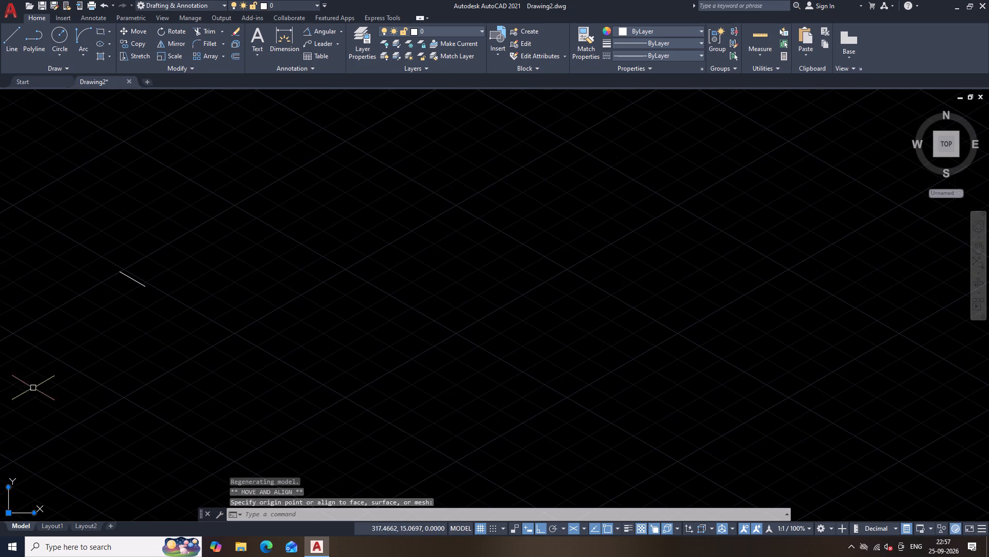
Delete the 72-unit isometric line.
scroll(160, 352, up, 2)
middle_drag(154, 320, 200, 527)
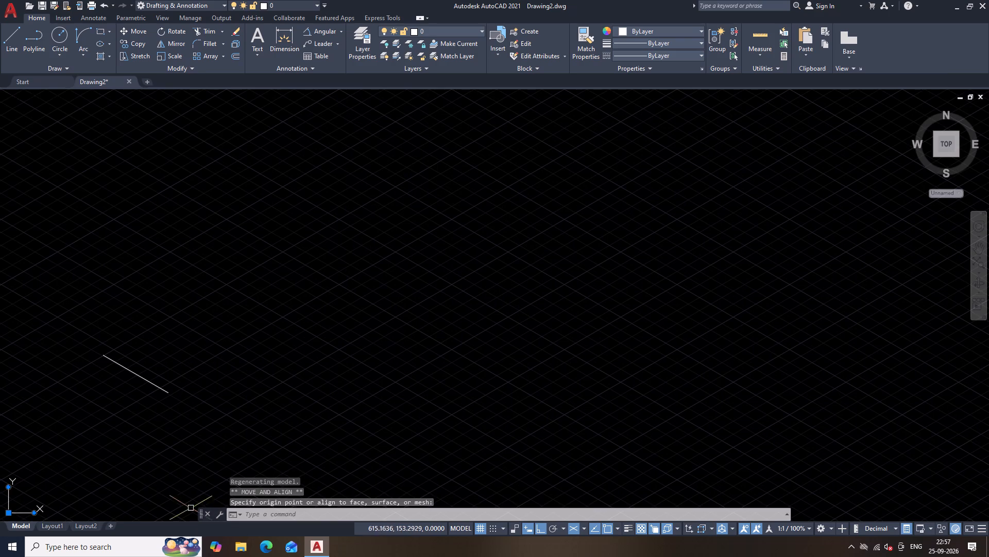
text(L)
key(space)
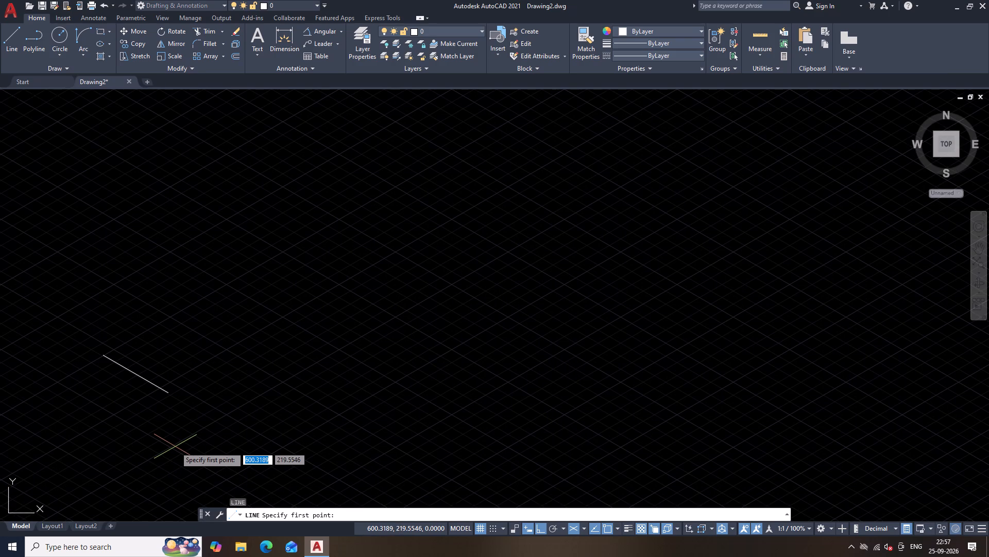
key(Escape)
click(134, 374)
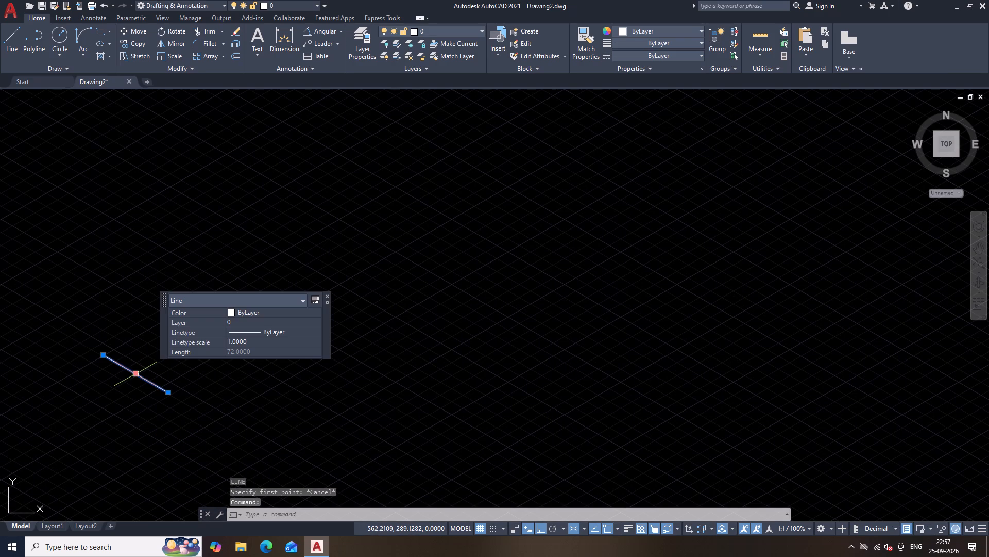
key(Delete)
Draw a single 72-unit line along the 330° isometric axis in the cleared drawing.
text(L)
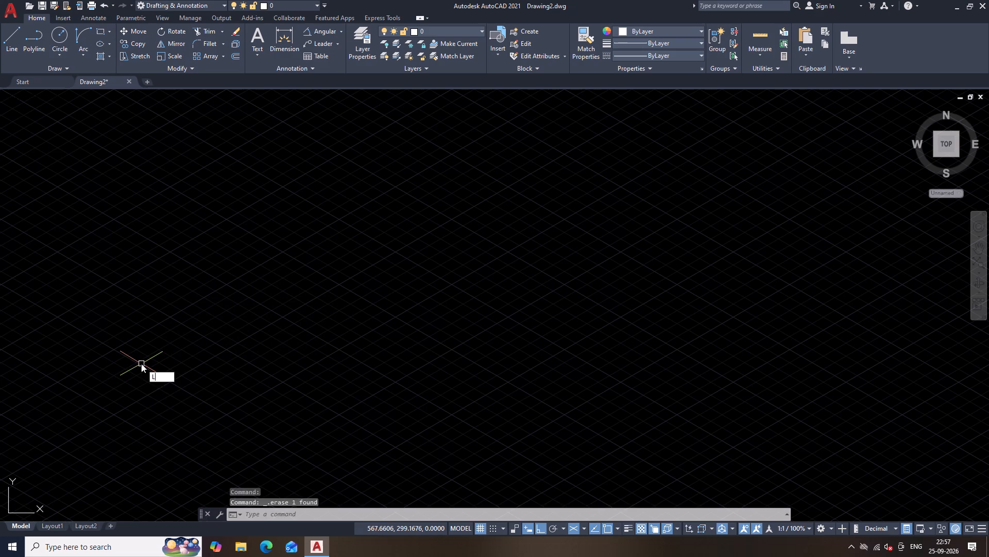
key(space)
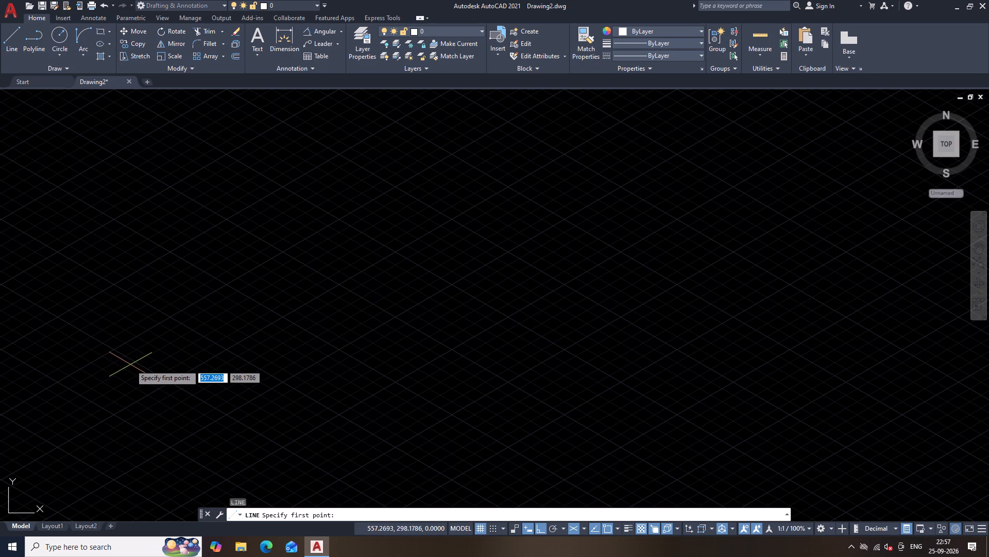
click(130, 365)
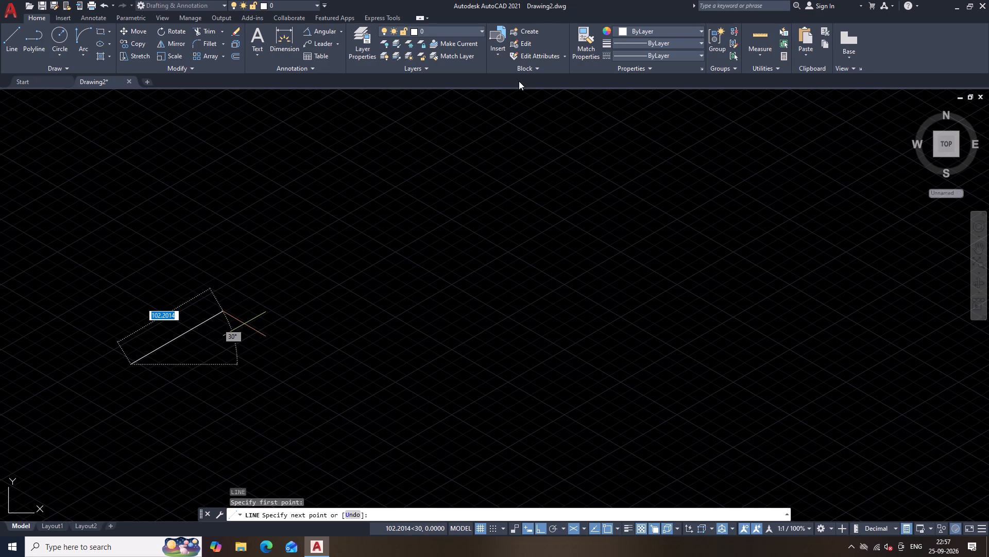
text(72)
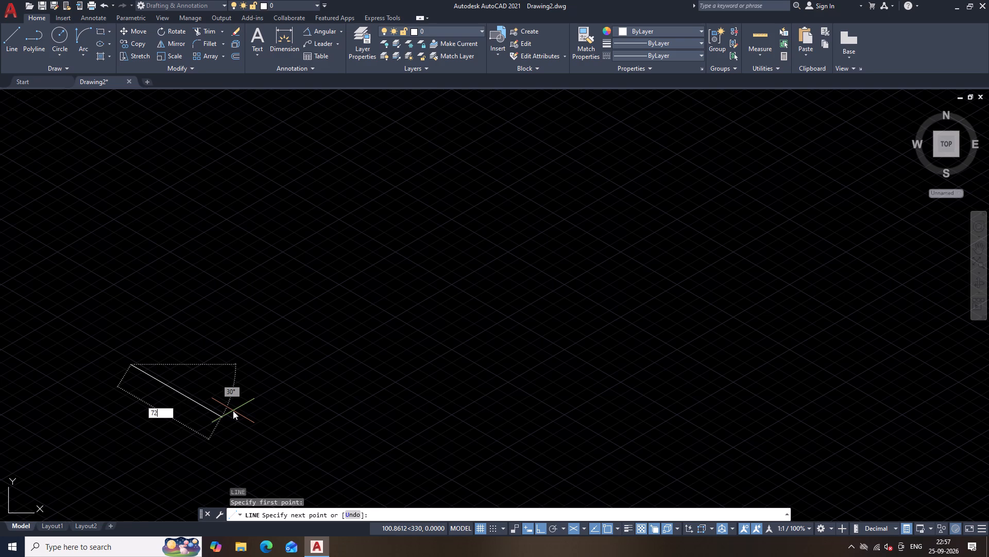
key(Return)
key(Escape)
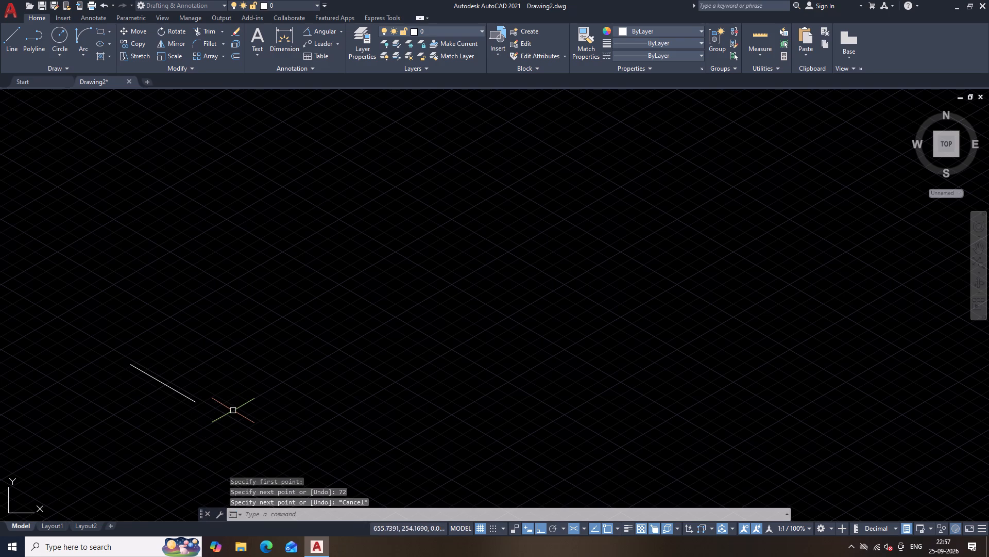
Launch the Fuji app from Windows.
click(132, 551)
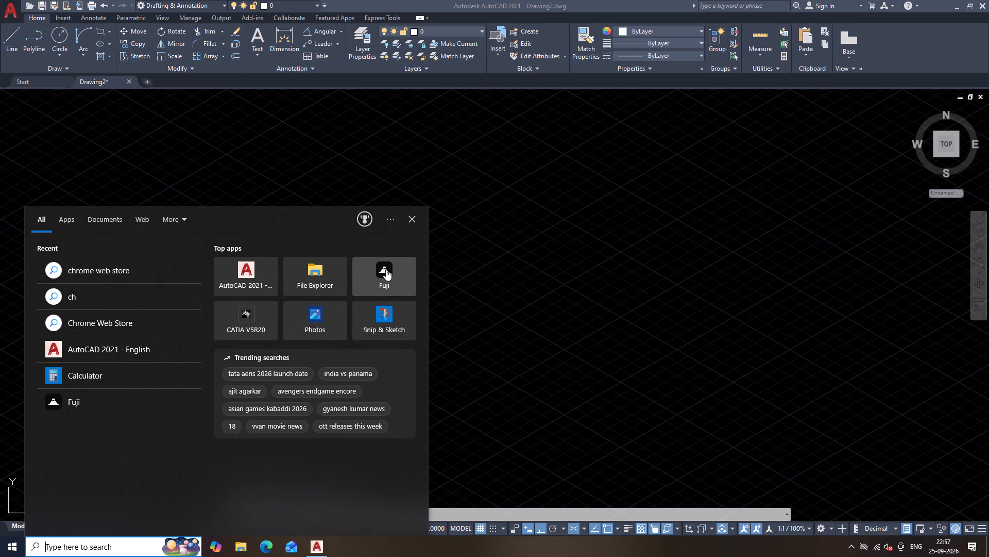
click(386, 269)
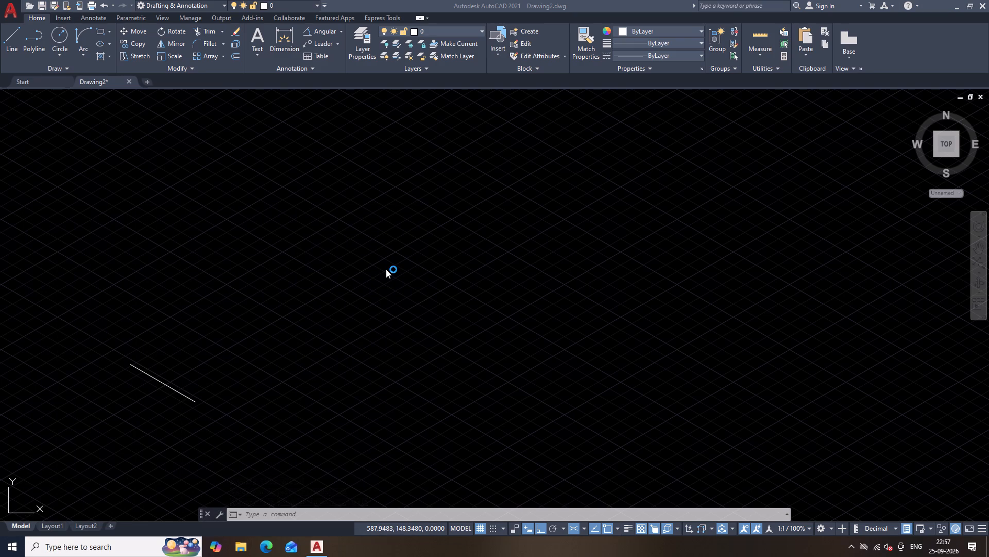
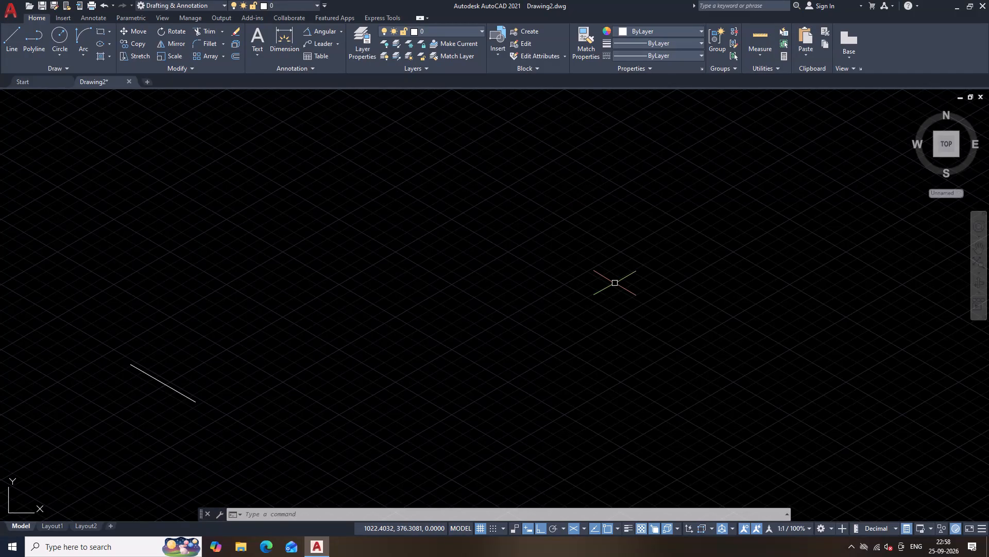
Draw a 13-unit line along the 330° isometric axis, continuing from the lower end of the 72-unit line.
text(L)
key(space)
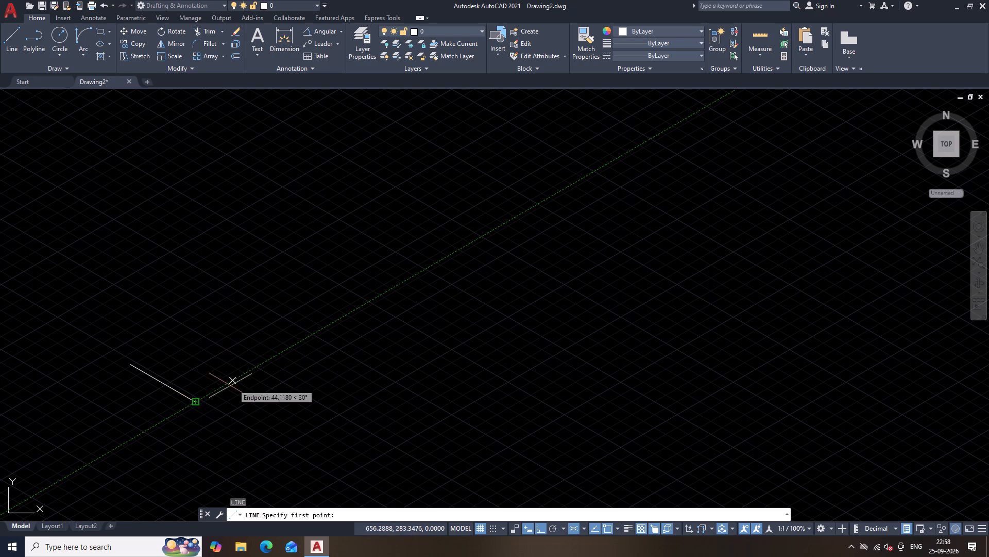
click(193, 404)
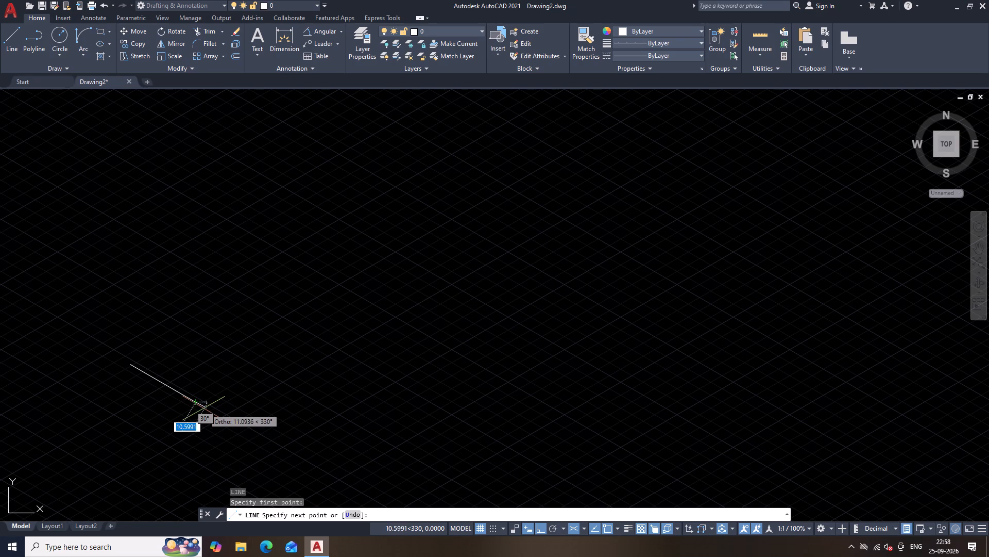
text(13)
key(Return)
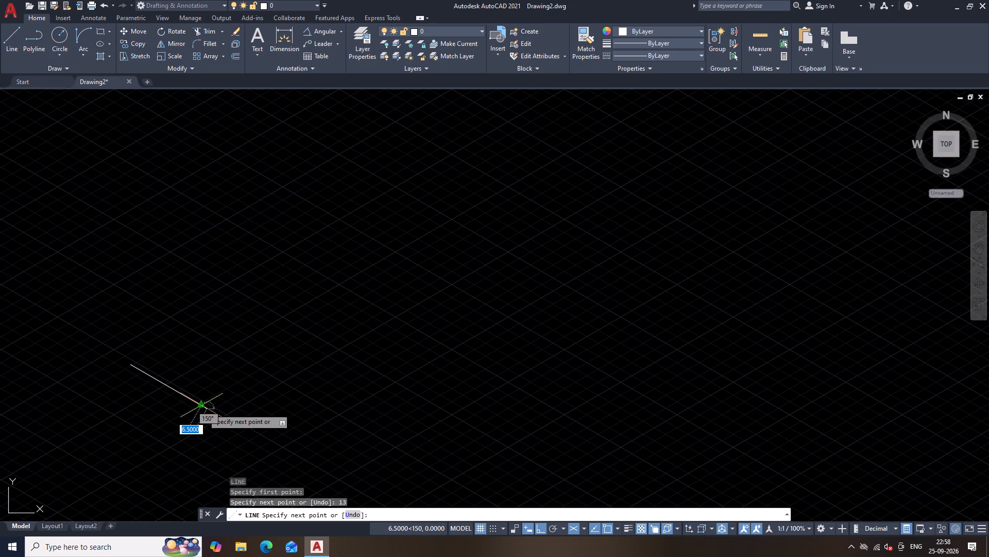
key(c)
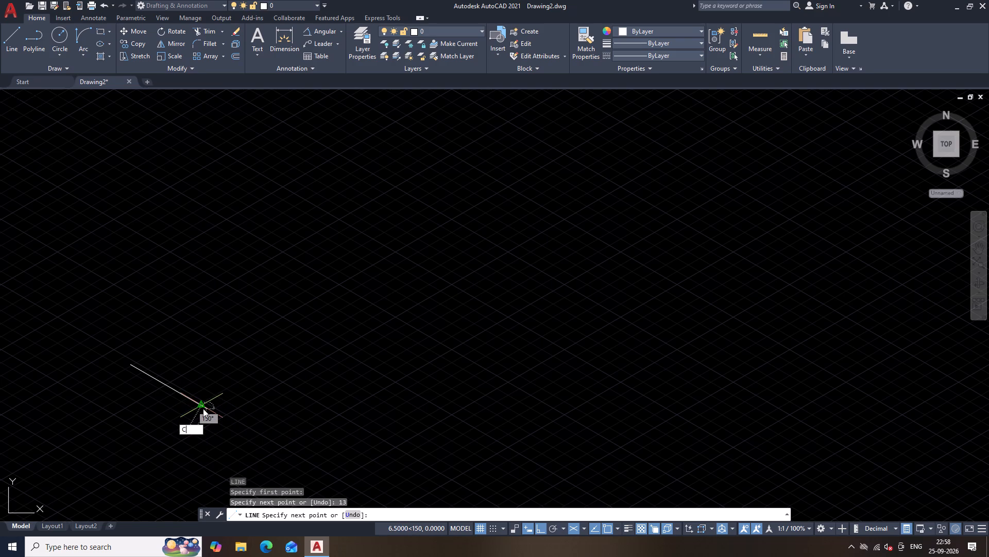
key(Escape)
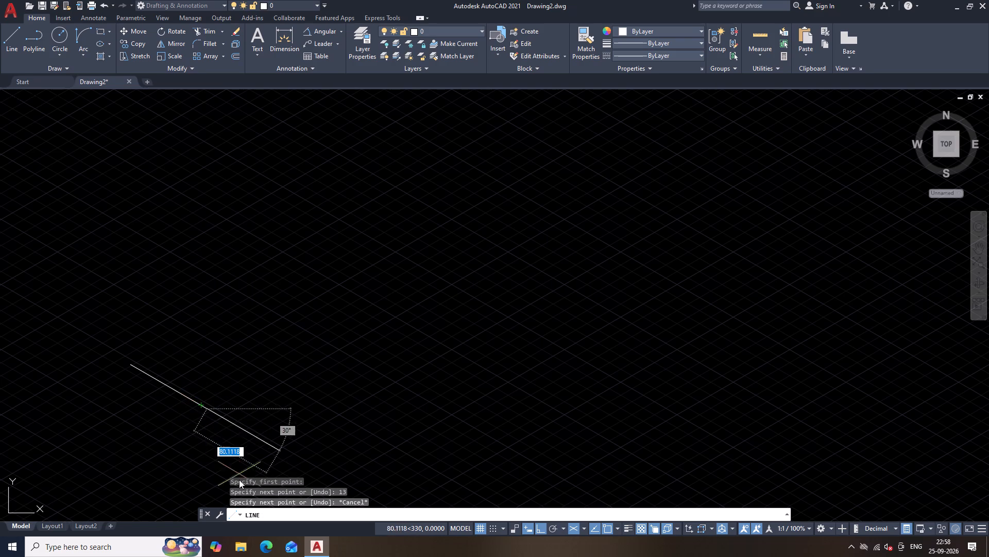
key(Escape)
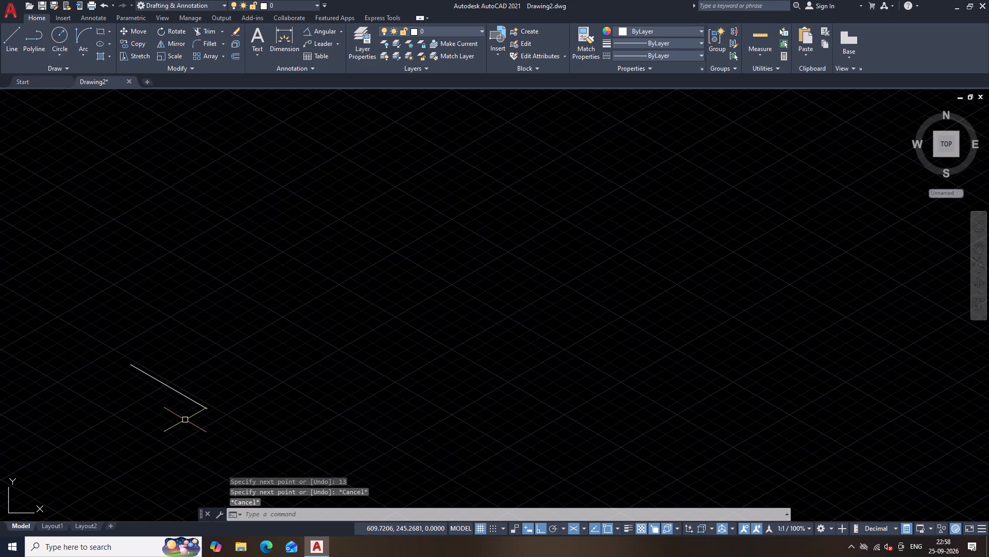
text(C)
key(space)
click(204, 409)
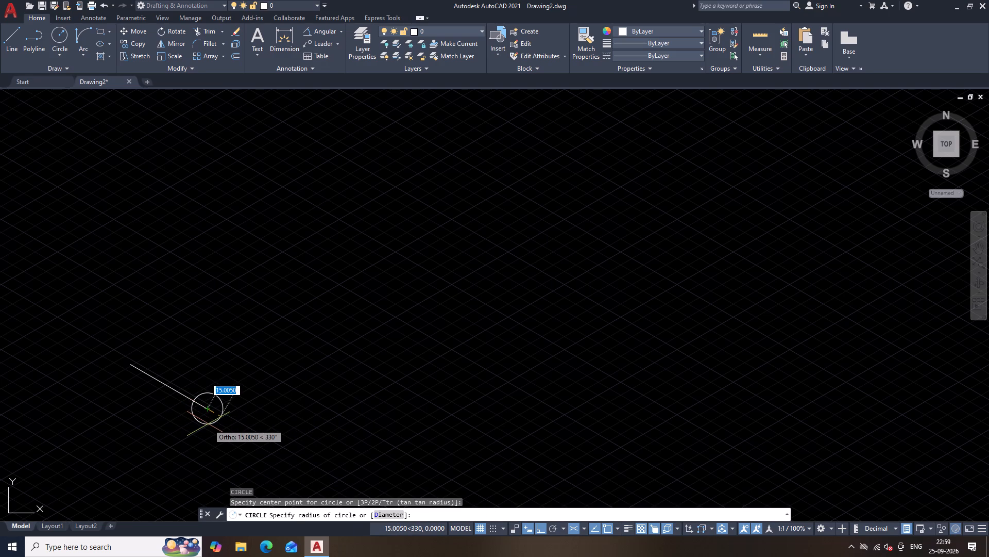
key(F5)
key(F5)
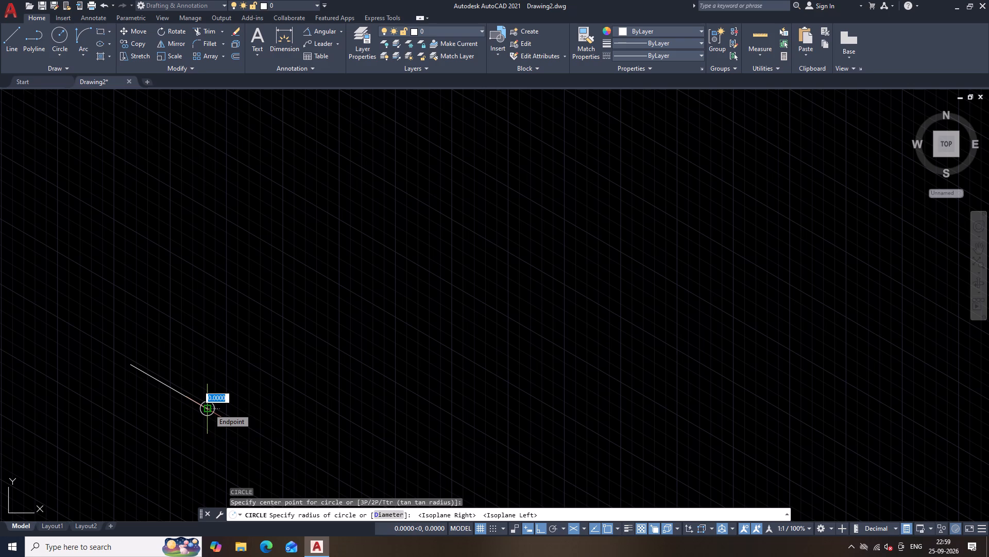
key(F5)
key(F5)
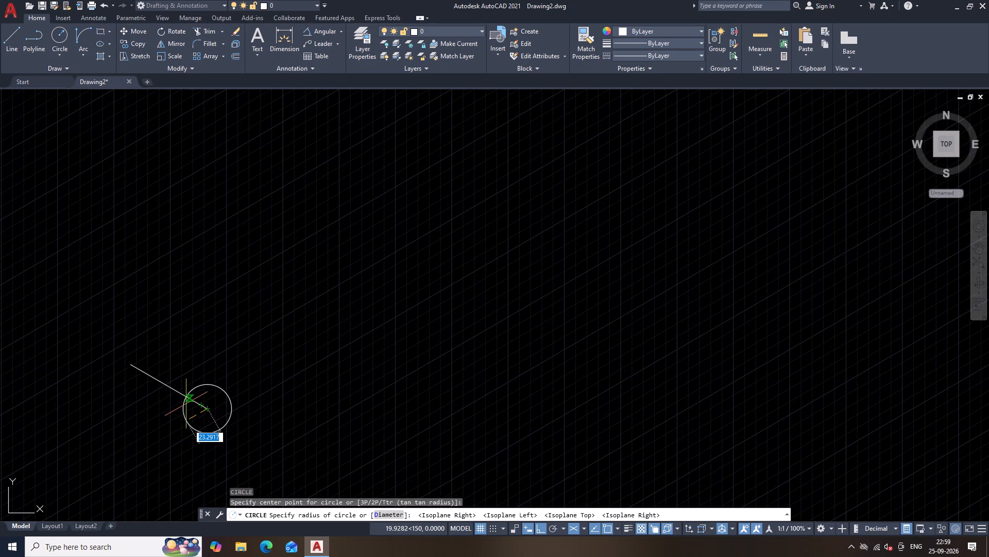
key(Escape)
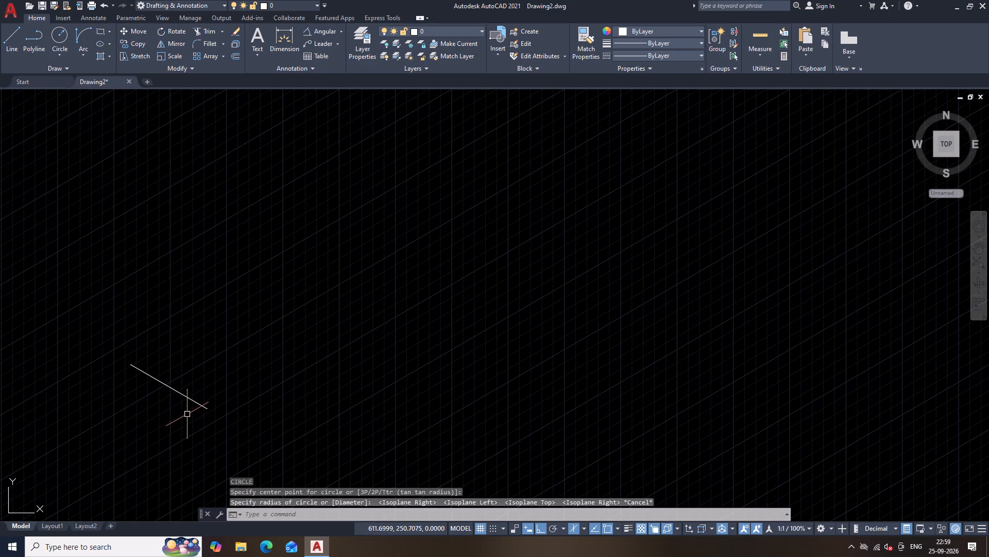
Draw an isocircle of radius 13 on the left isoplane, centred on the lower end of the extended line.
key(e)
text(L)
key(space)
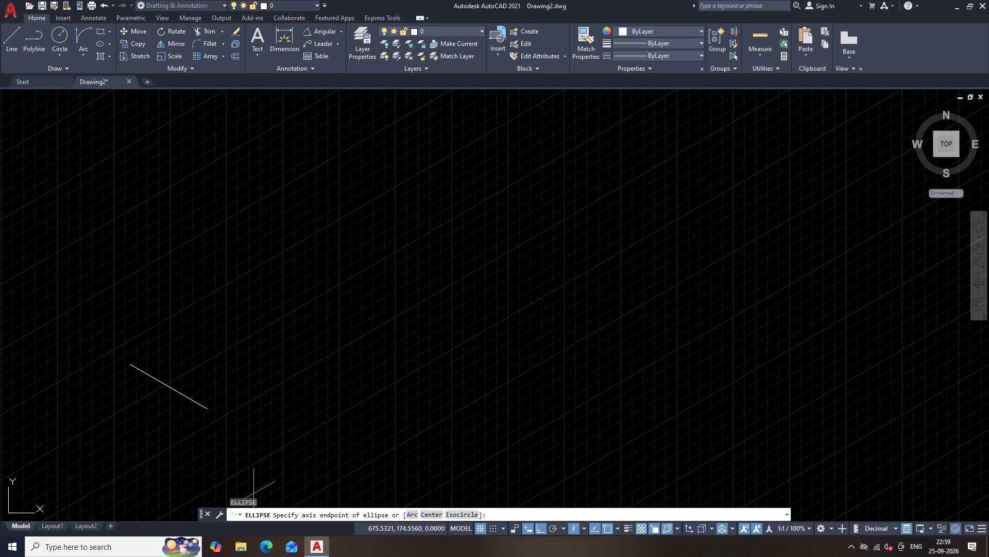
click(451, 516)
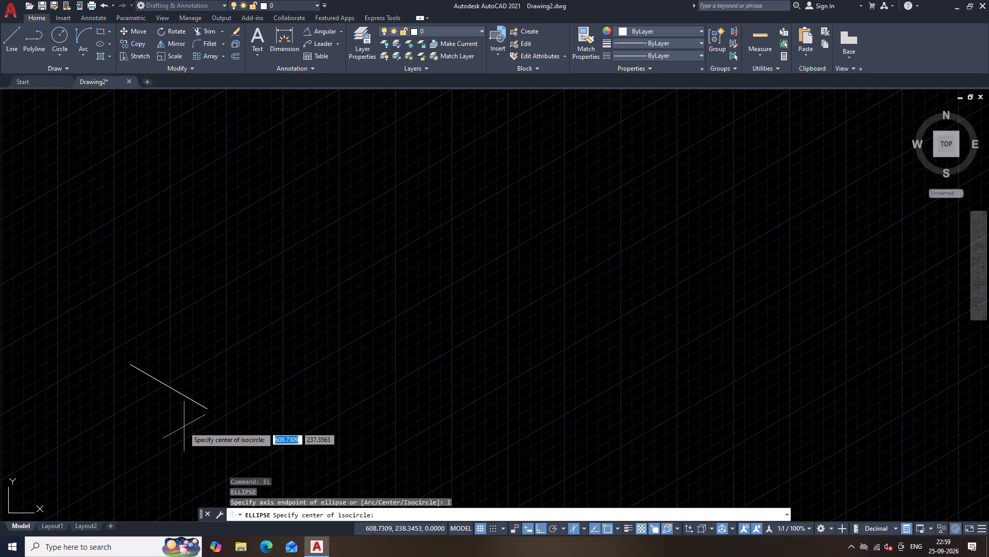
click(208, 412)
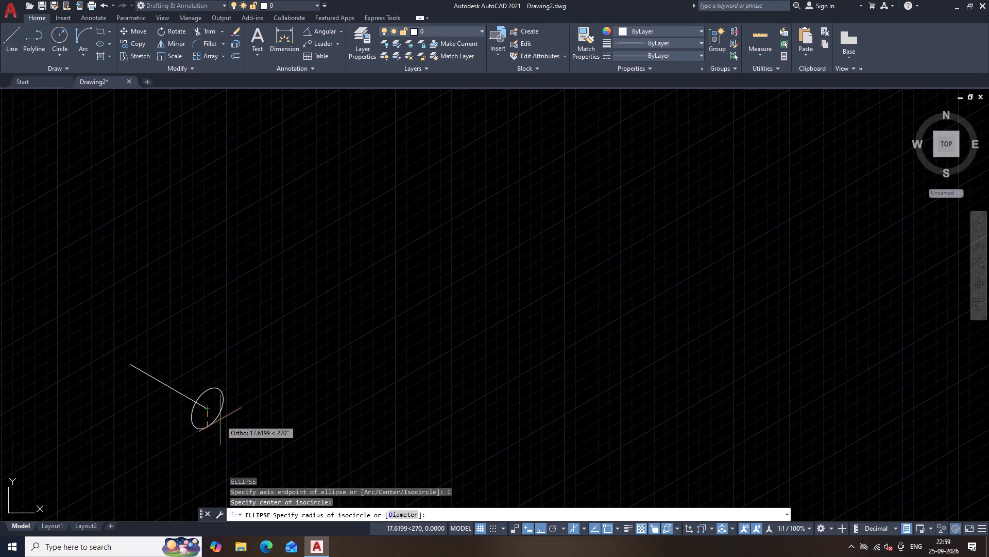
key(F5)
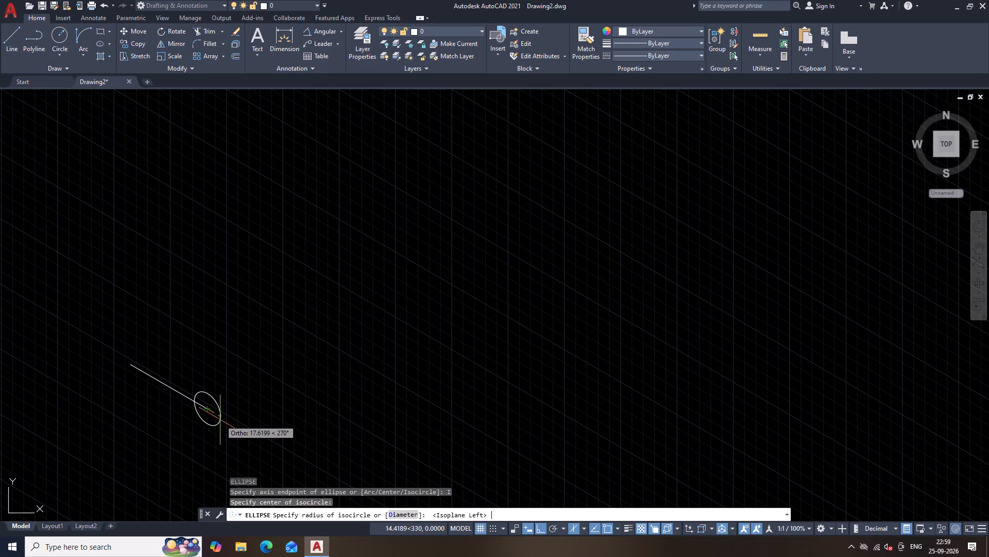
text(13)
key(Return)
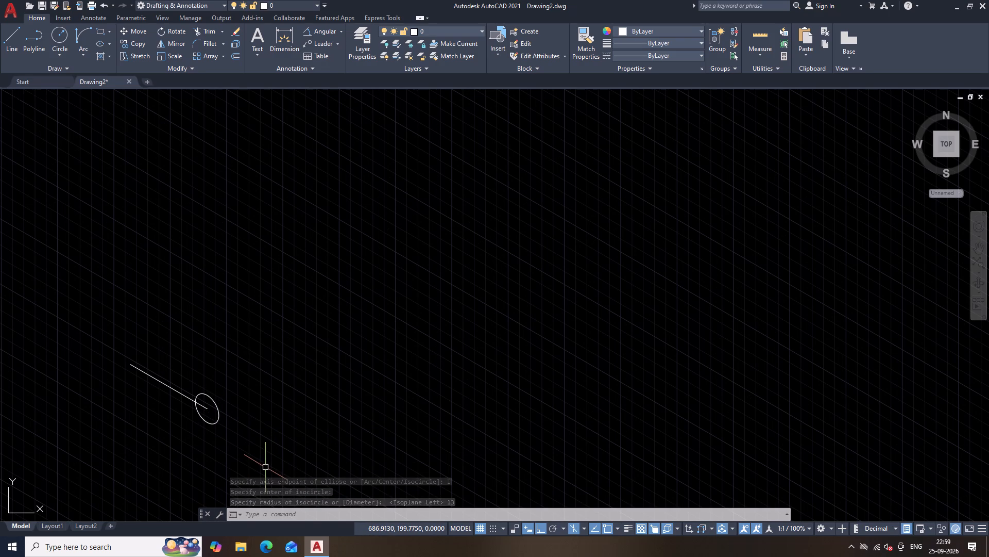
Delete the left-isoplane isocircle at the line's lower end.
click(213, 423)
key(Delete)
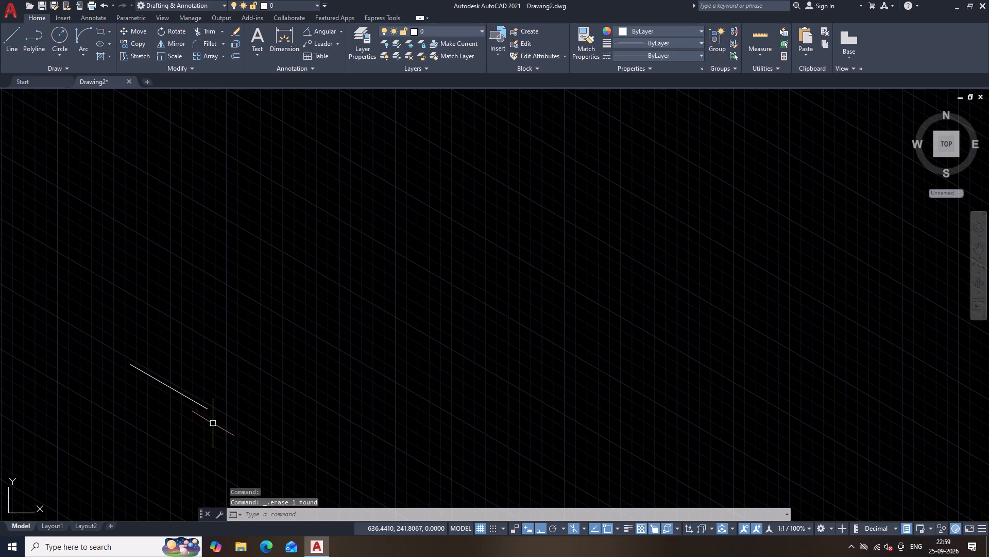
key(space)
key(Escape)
Draw an isocircle of radius 13 on the top isoplane, centred on the lower end of the extended line.
text(EL)
key(space)
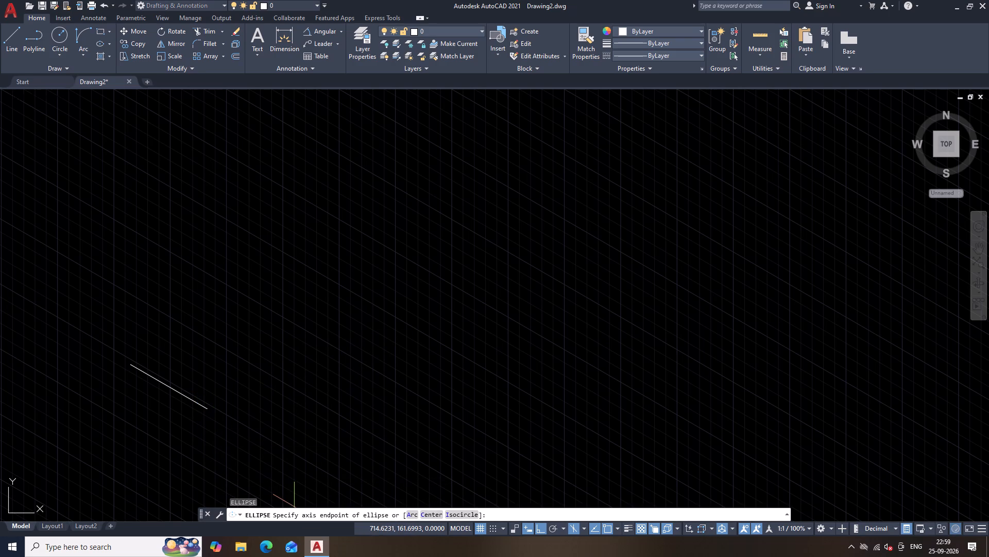
text(I)
key(space)
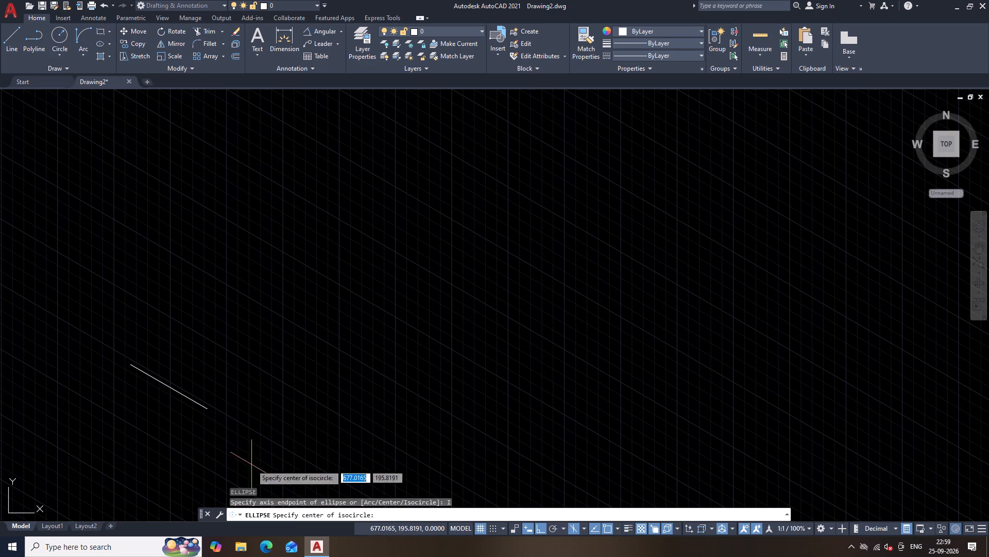
click(210, 409)
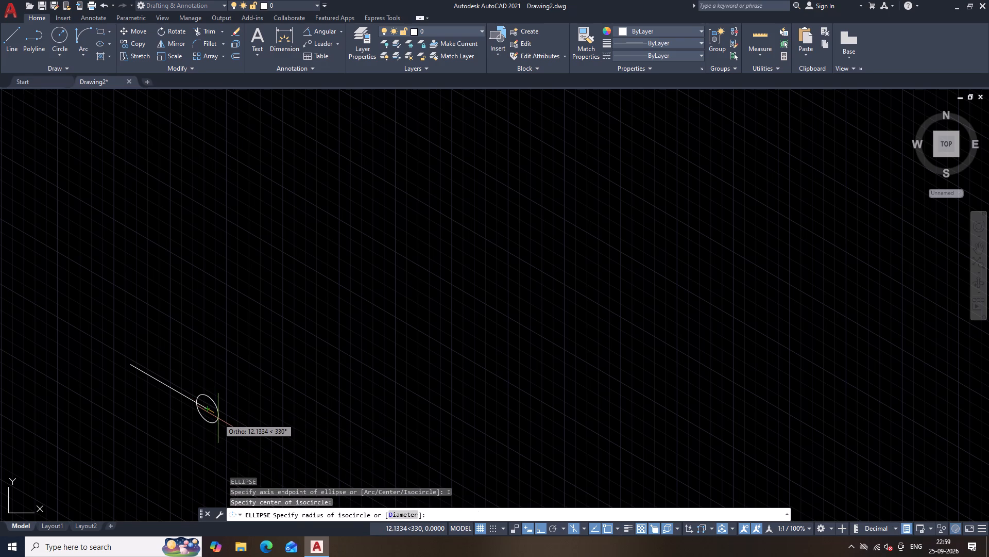
key(F5)
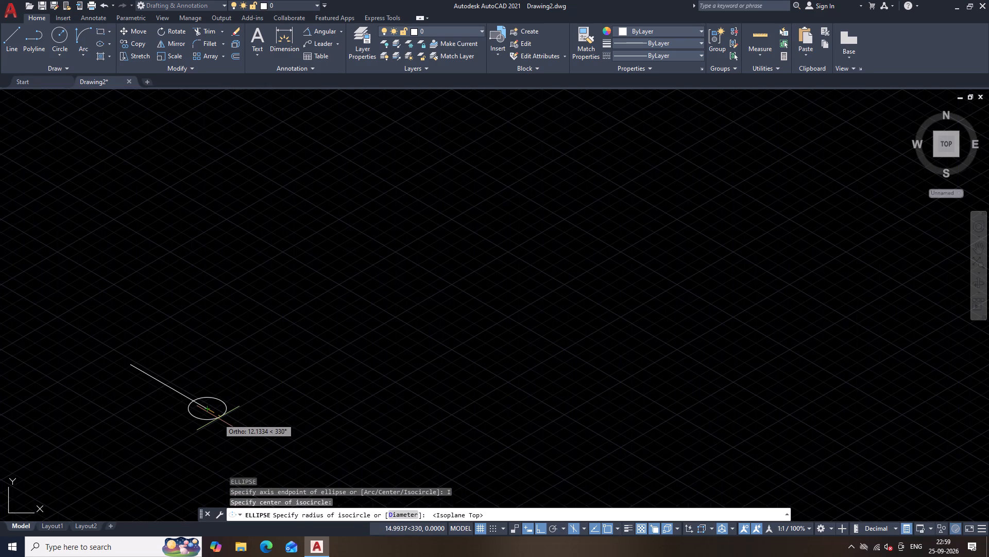
text(13)
key(Return)
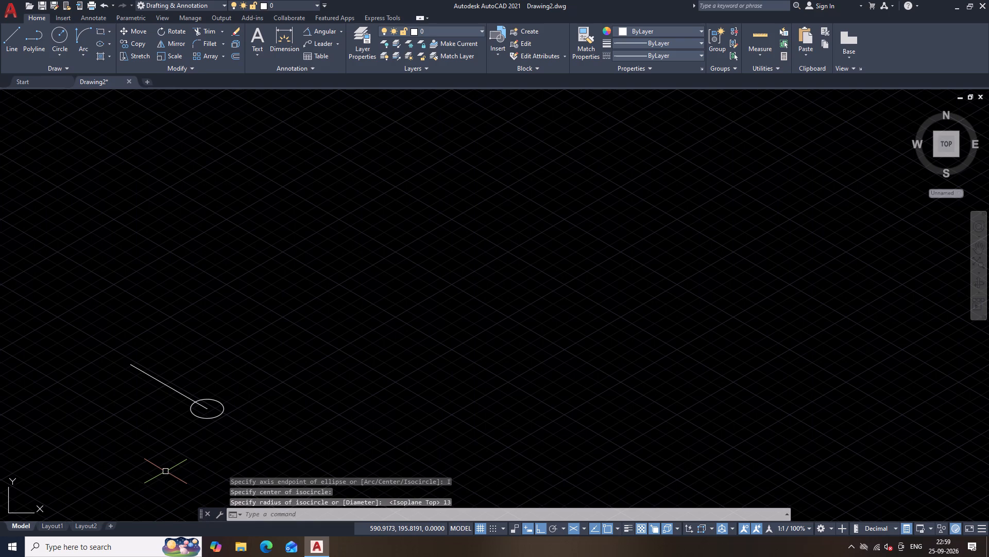
Draw a concentric isocircle of radius 6.5 on the top isoplane inside the radius 13 isocircle.
key(space)
text(I)
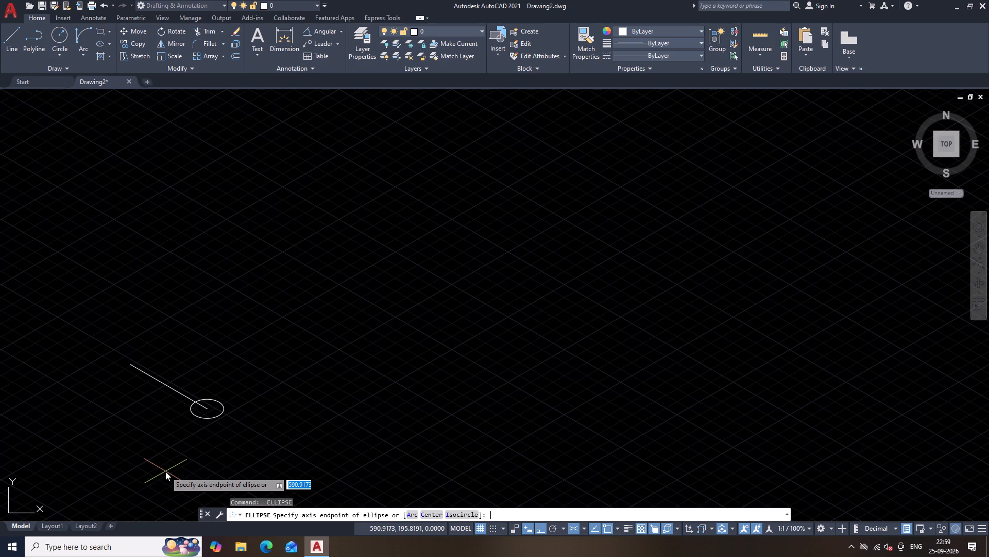
key(space)
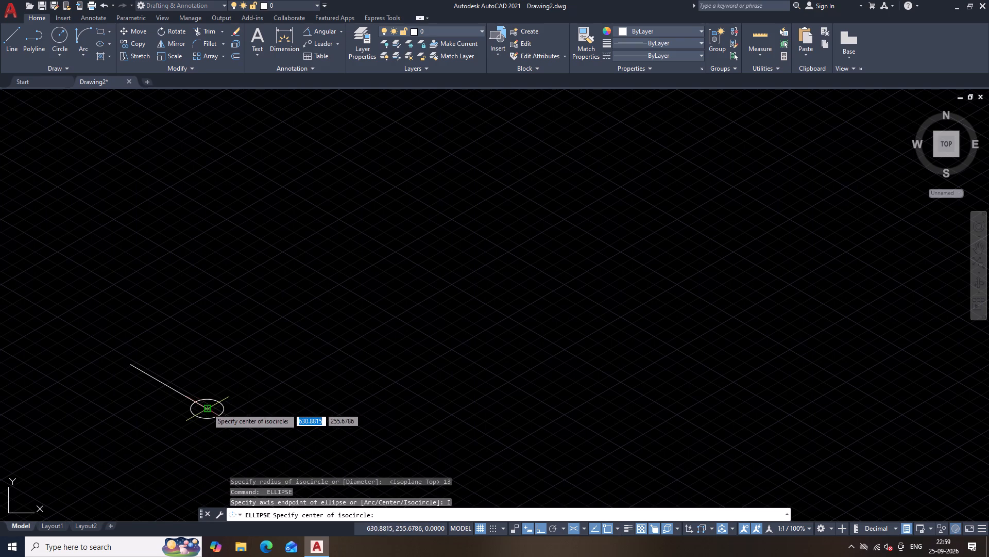
click(207, 408)
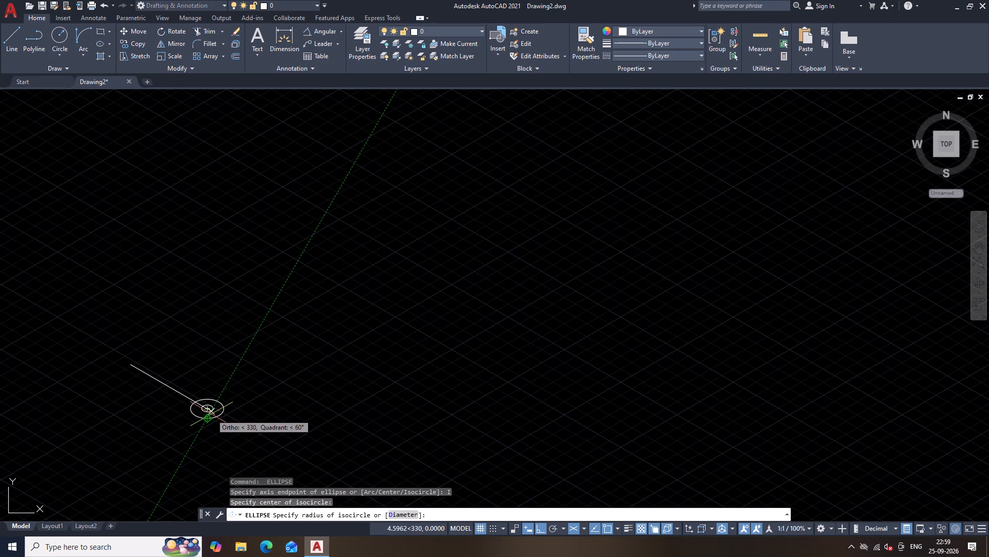
key(6)
text(.5)
key(Return)
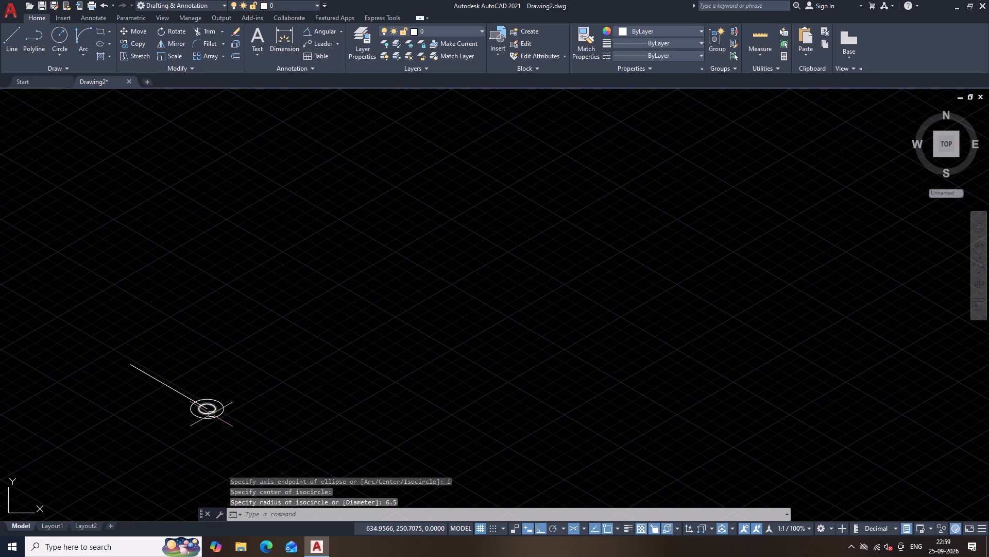
key(Escape)
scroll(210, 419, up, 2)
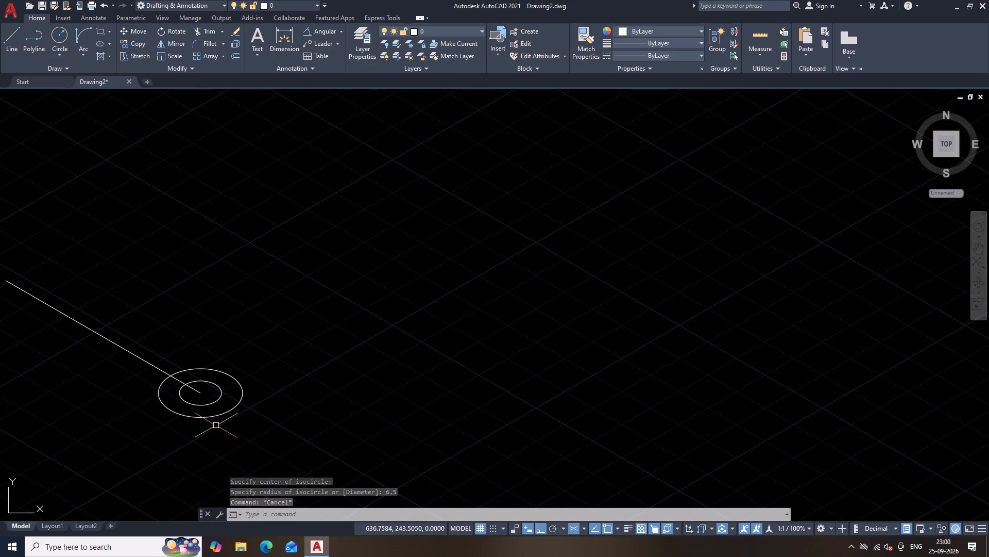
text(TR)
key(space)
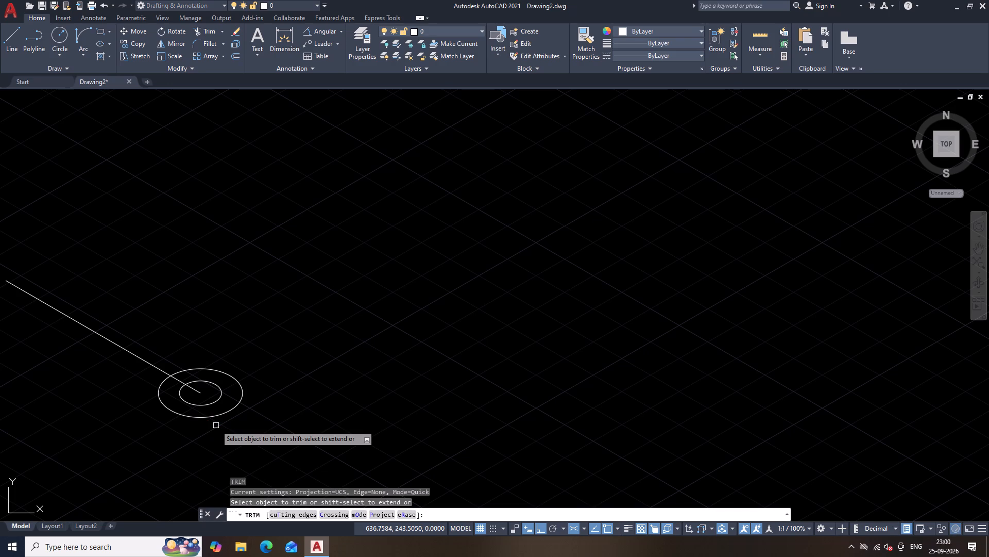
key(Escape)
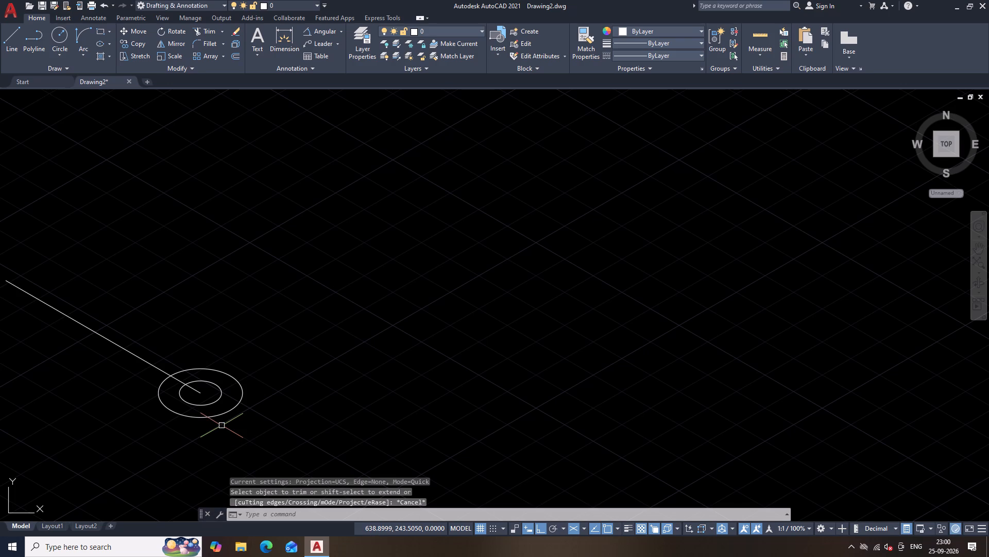
Draw a line about 13 units long along the 330° axis from the isocircles' shared centre to the outer isocircle's edge.
text(L)
key(space)
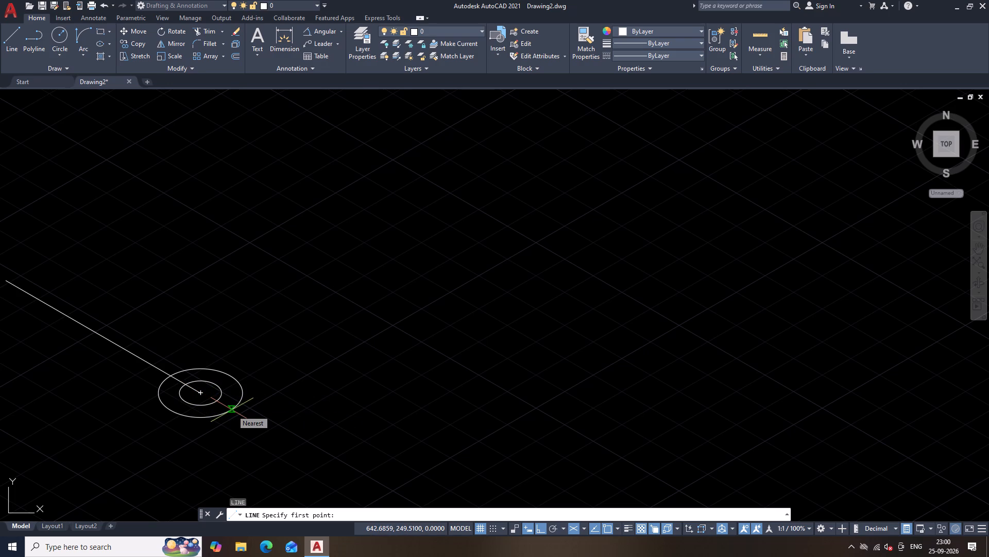
text(L)
key(space)
key(Escape)
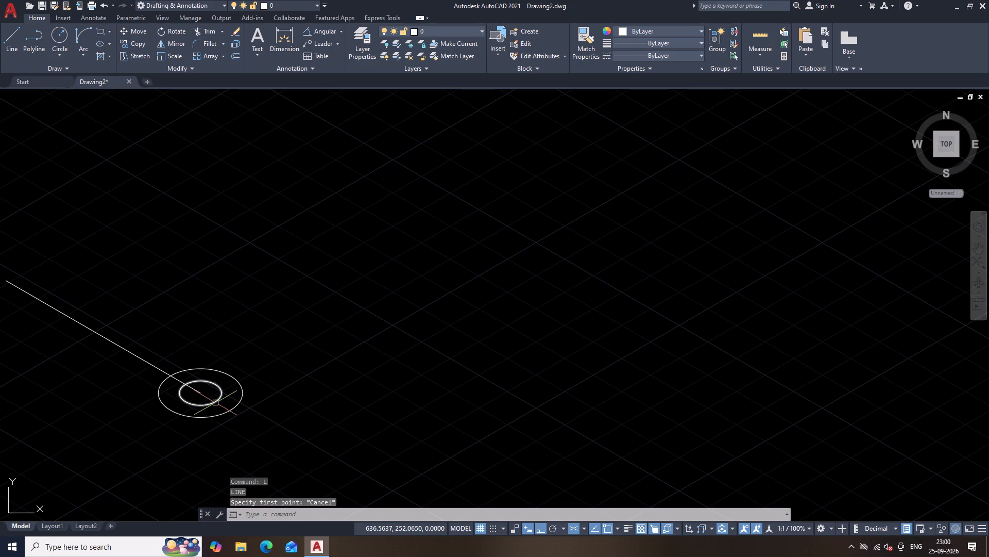
text(L)
key(space)
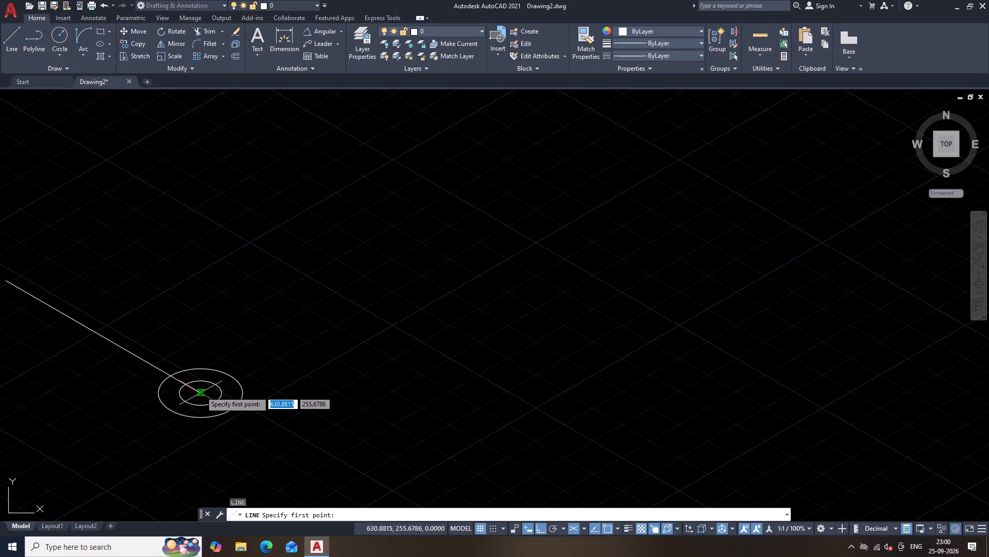
click(200, 391)
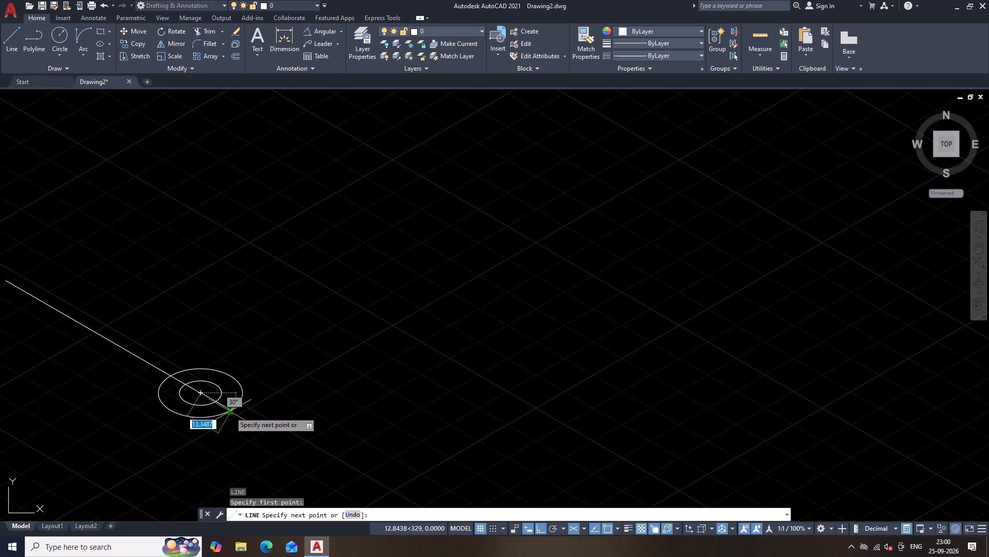
click(232, 411)
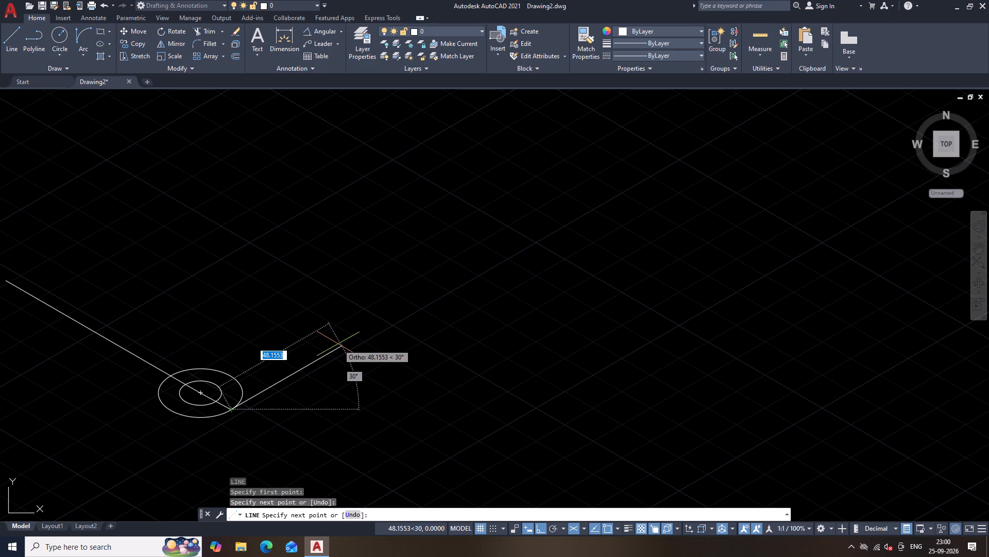
key(Escape)
scroll(338, 344, down, 3)
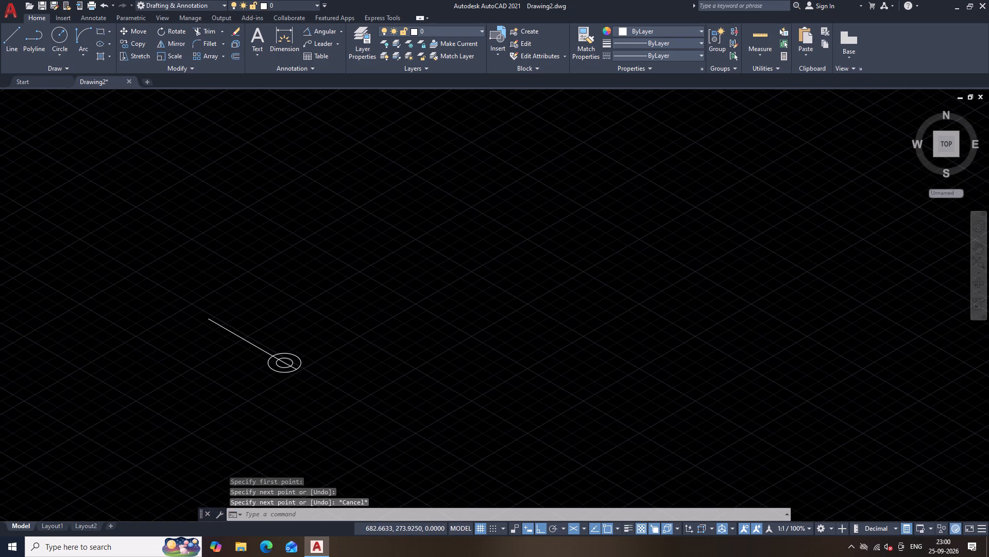
Draw a 72-unit line along the 30° axis from the upper end of the line carrying the isocircles.
key(space)
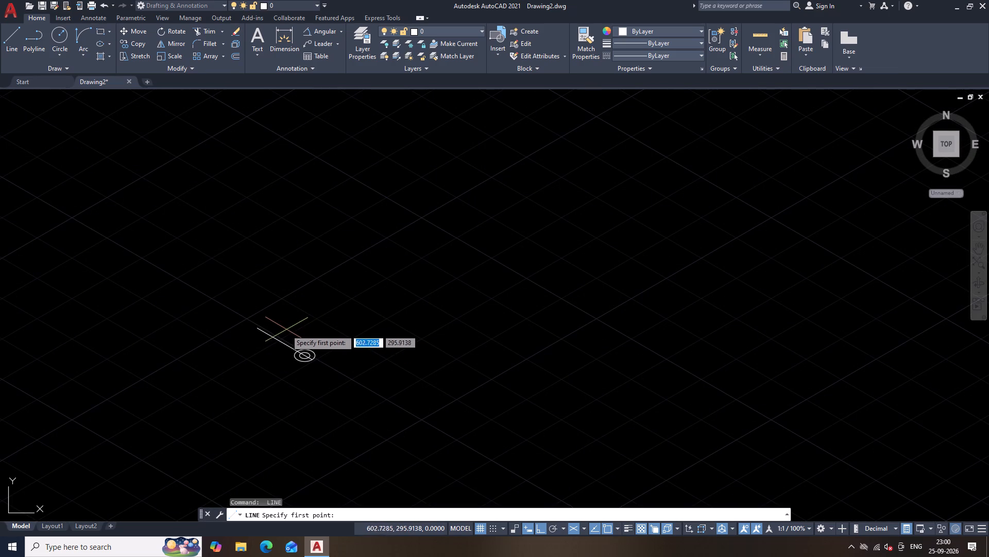
scroll(271, 330, up, 2)
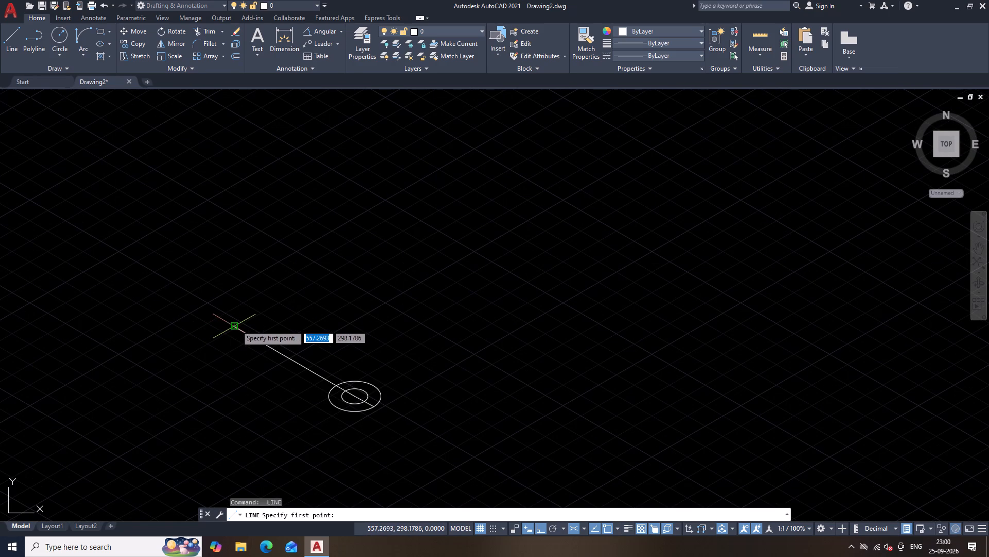
click(236, 325)
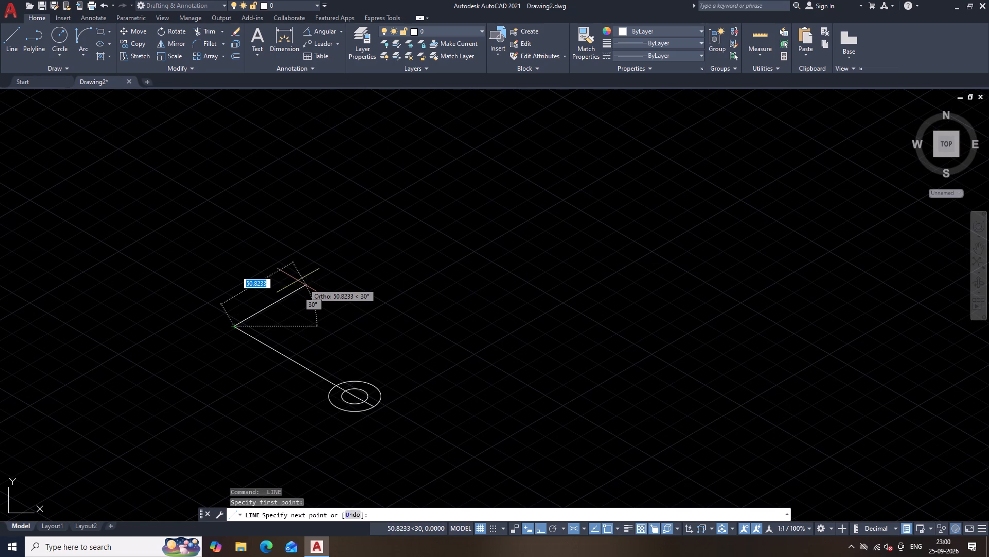
text(72)
key(Return)
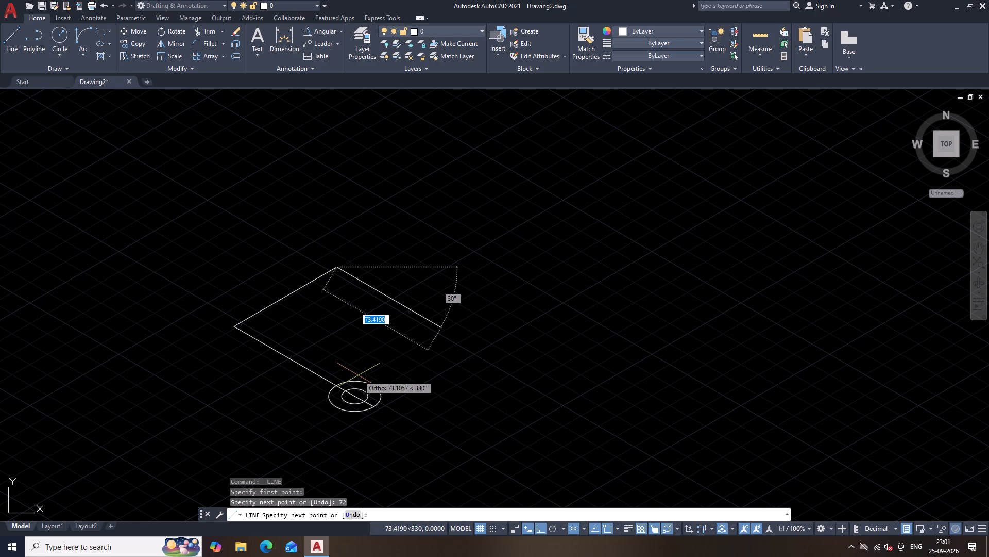
key(7)
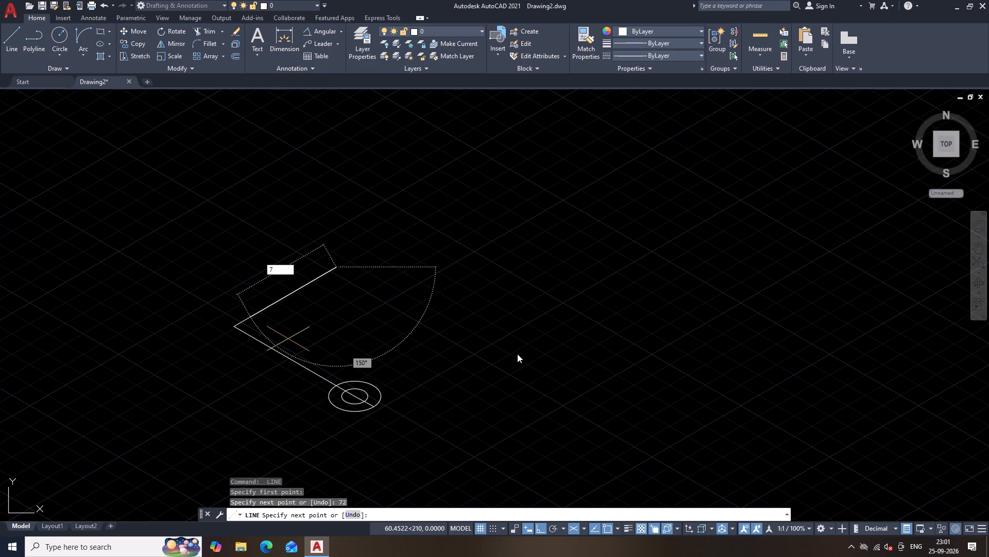
key(BackSpace)
key(Escape)
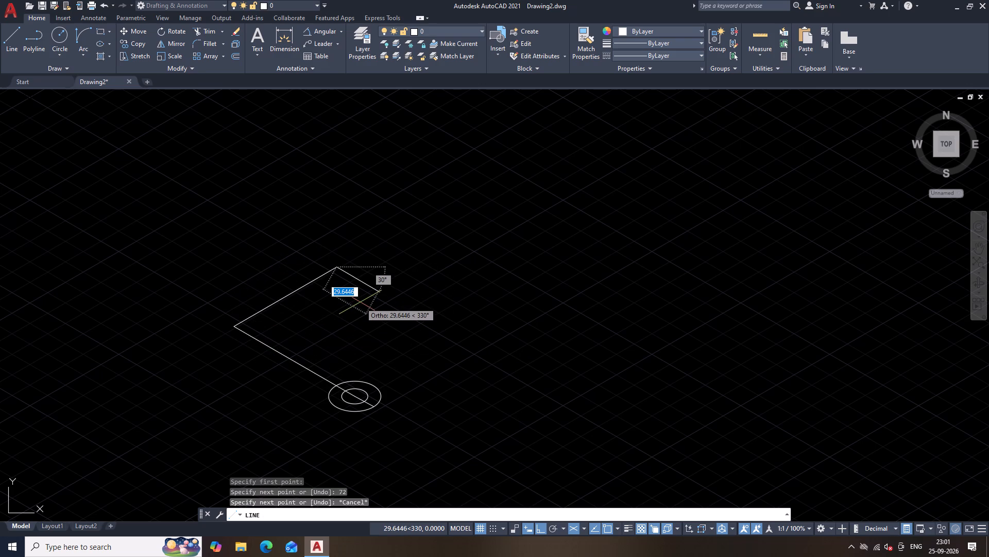
key(Escape)
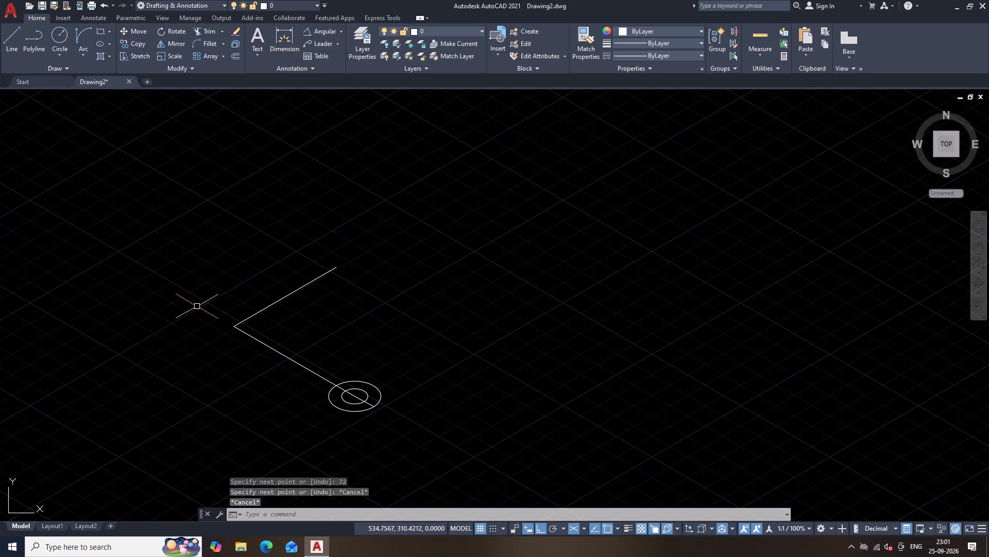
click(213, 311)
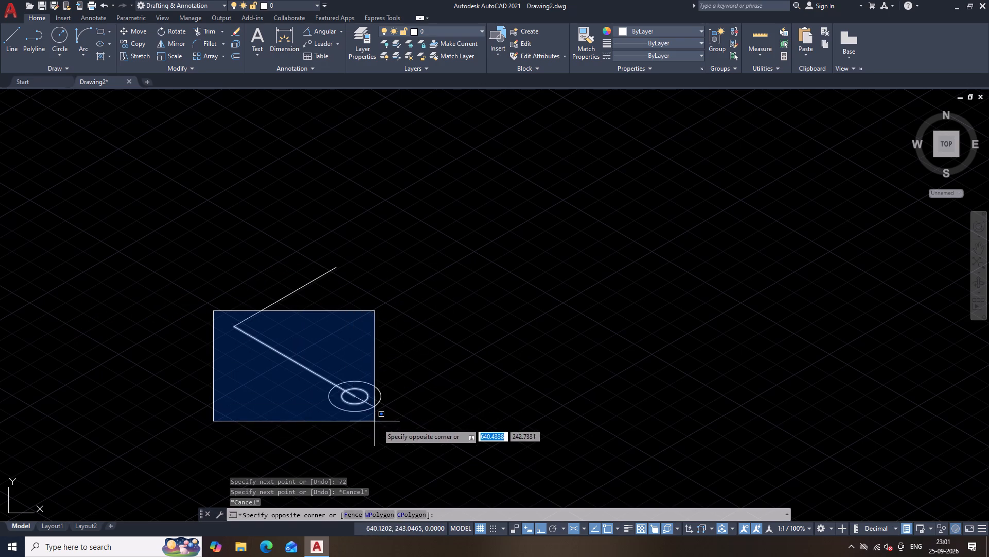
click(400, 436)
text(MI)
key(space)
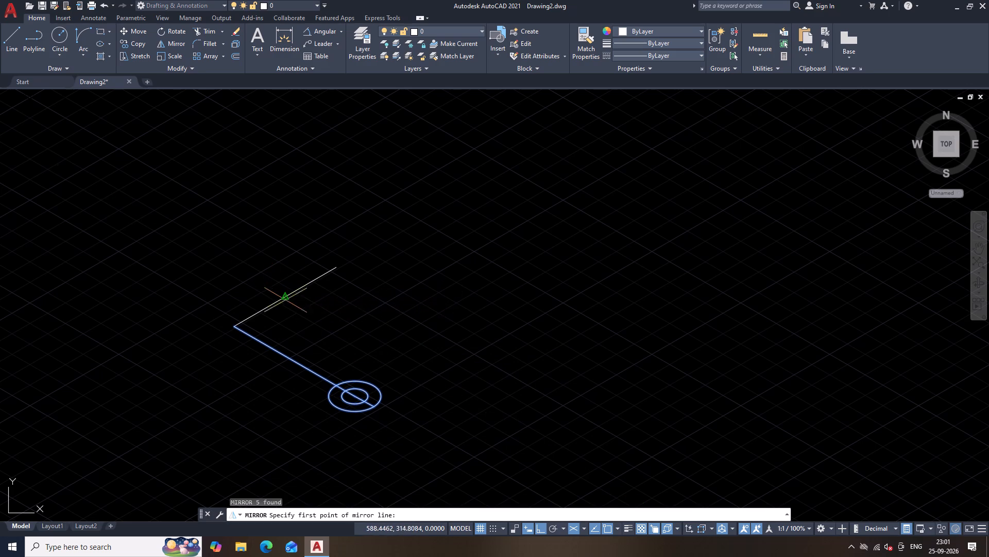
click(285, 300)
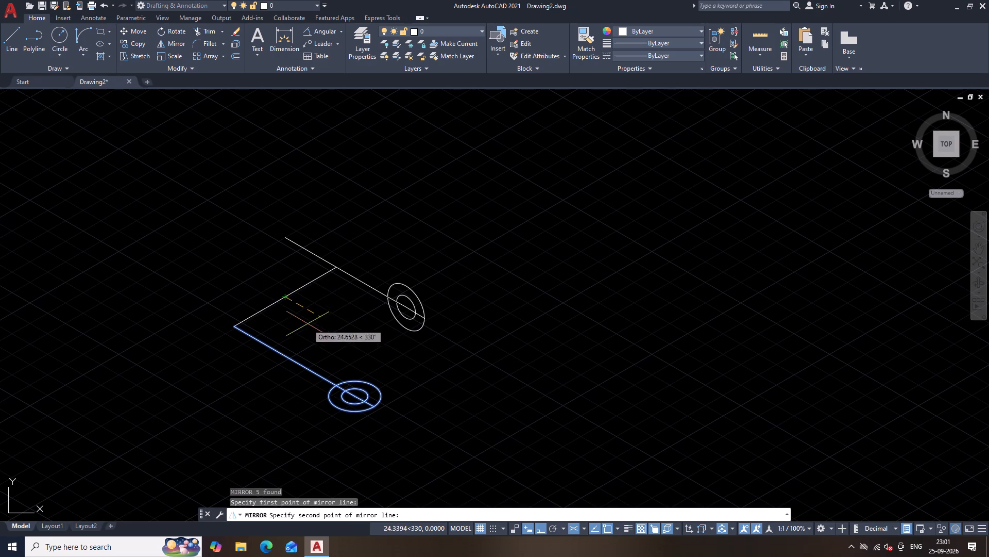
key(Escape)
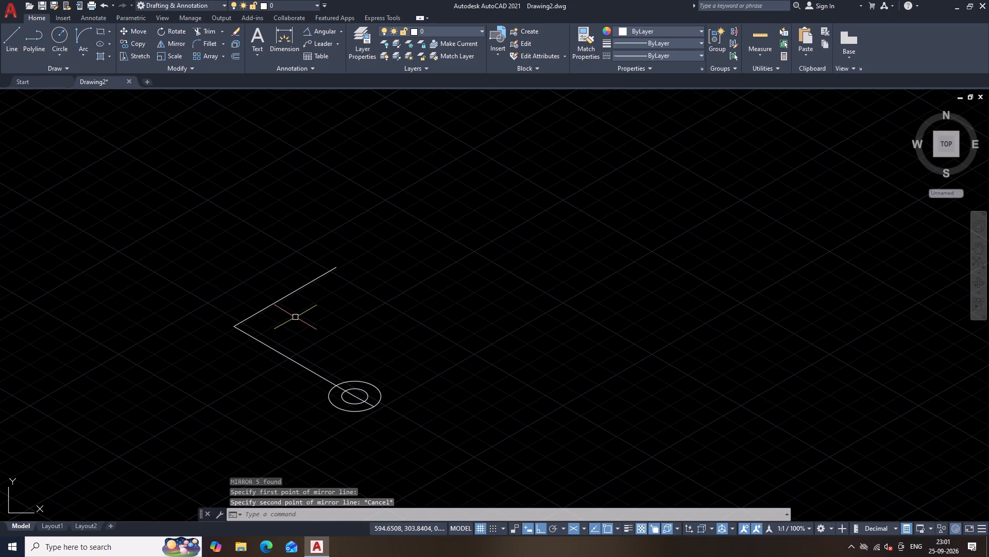
Copy the isocircles and the 330° lines through them from the 72-unit line's lower end to its upper end.
click(205, 300)
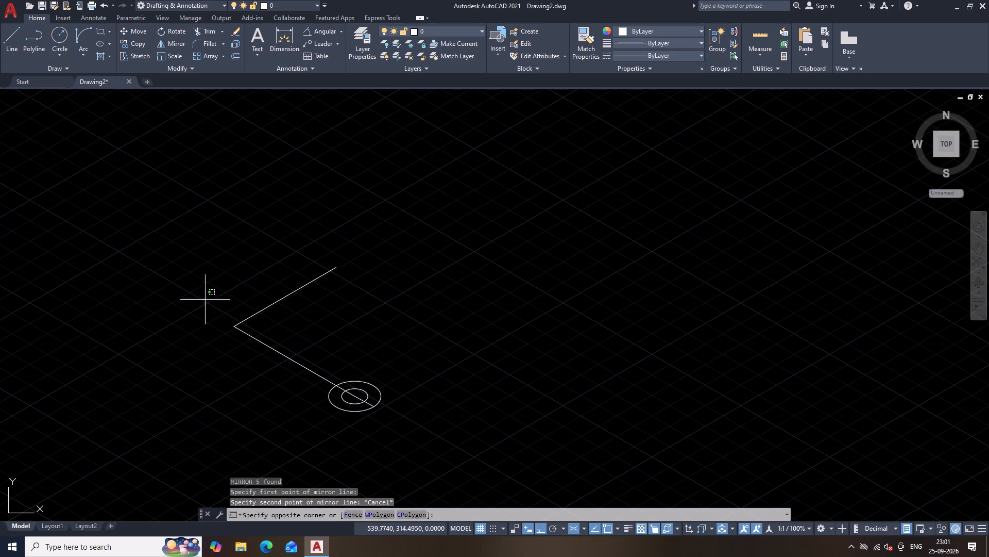
click(403, 433)
text(CO)
key(space)
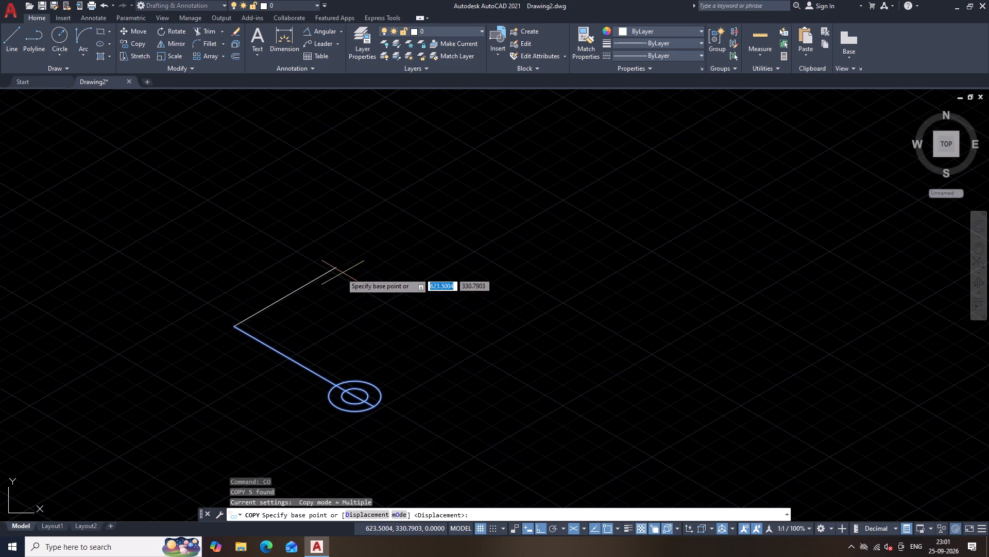
click(236, 326)
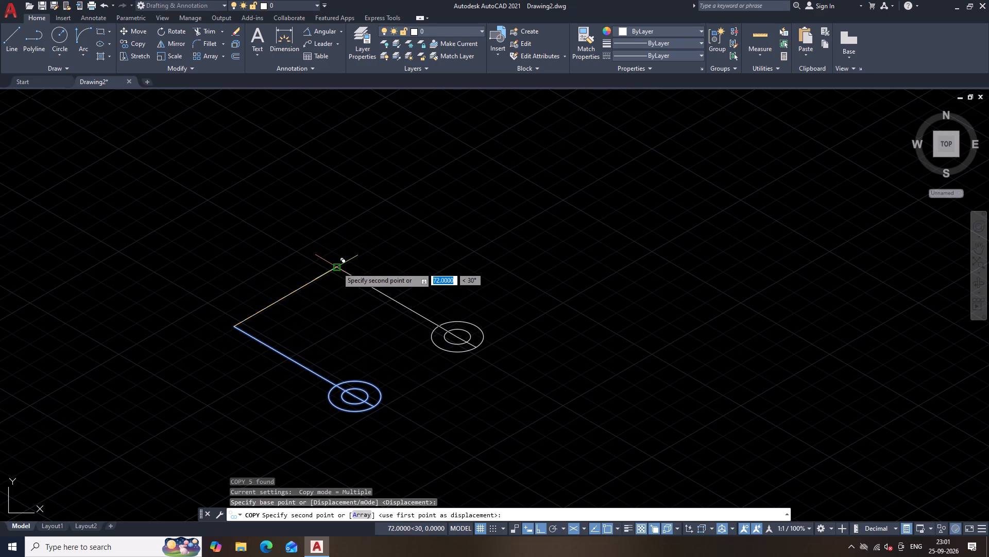
click(338, 268)
key(Escape)
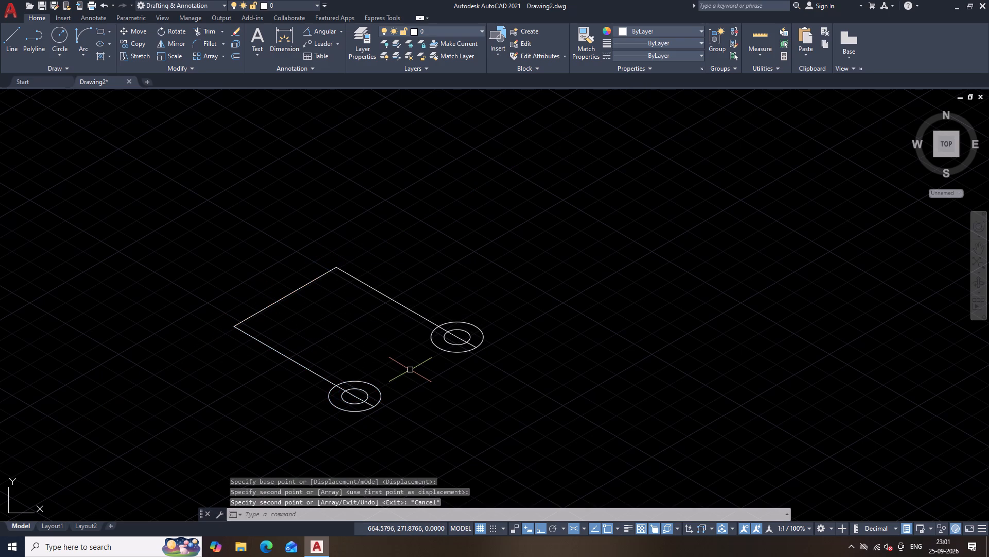
Draw a closing line along the 30° axis between the free ends of the original and copied 330° lines.
text(L)
key(space)
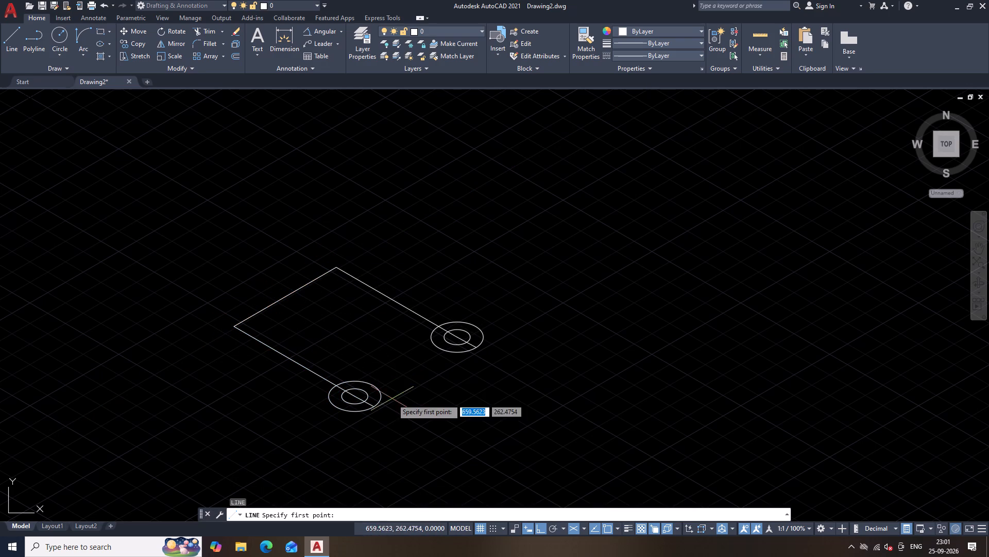
click(372, 406)
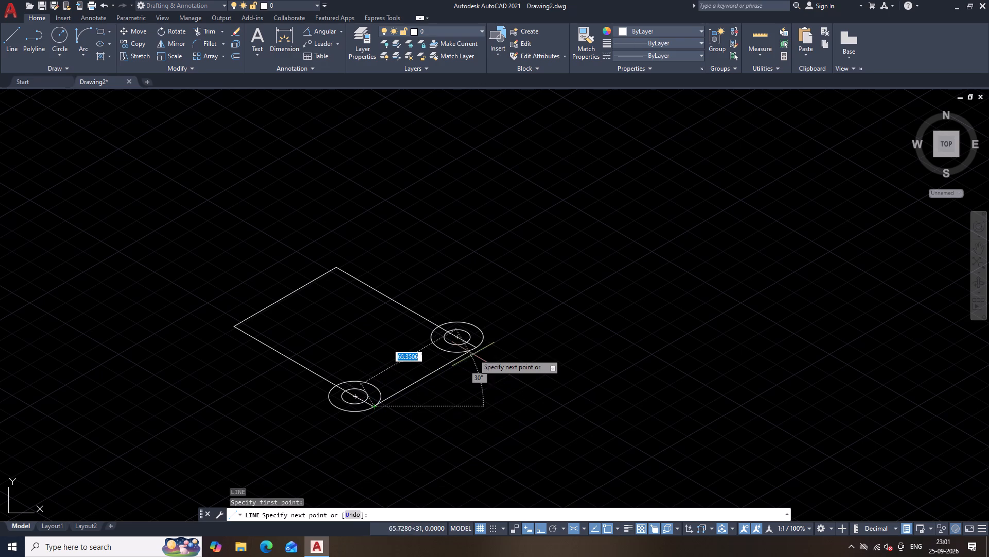
click(479, 350)
key(Escape)
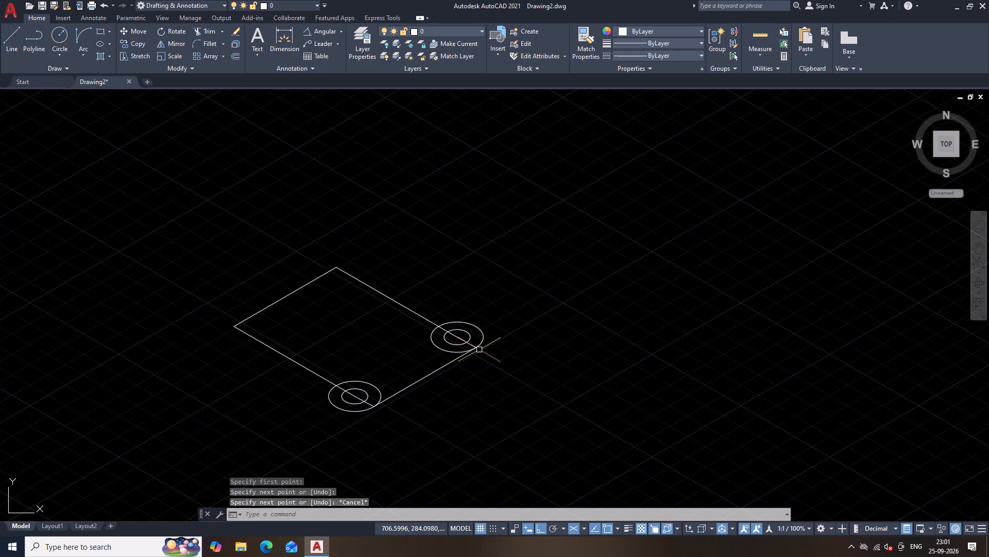
Trim the original radius 13 isocircle's inward-facing arc and all line segments crossing the inside of the two isocircles there.
text(TR)
key(space)
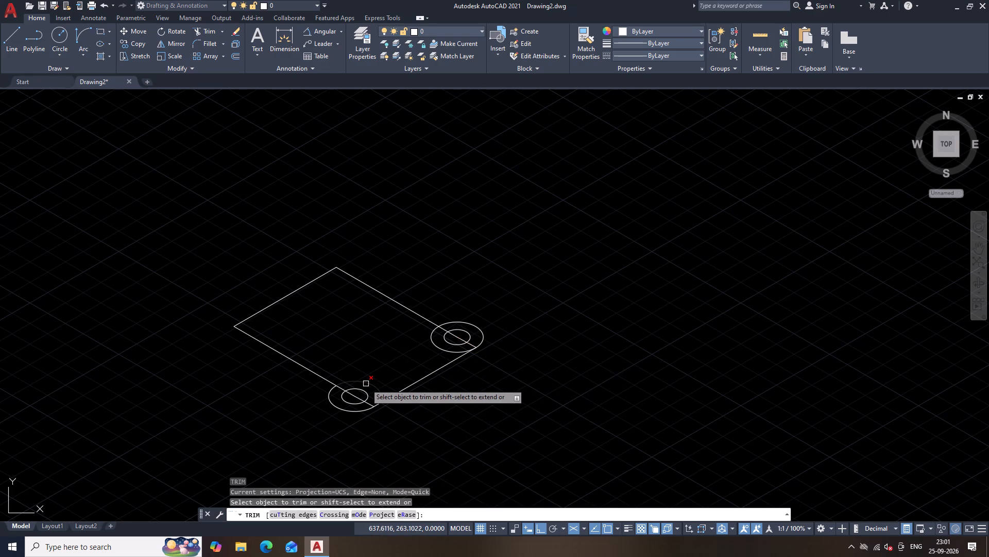
click(366, 383)
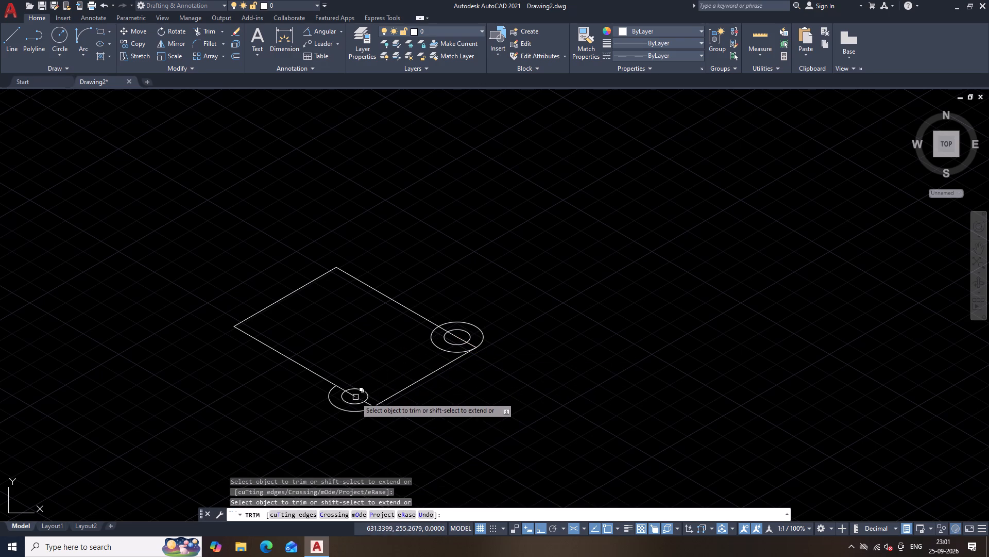
click(355, 397)
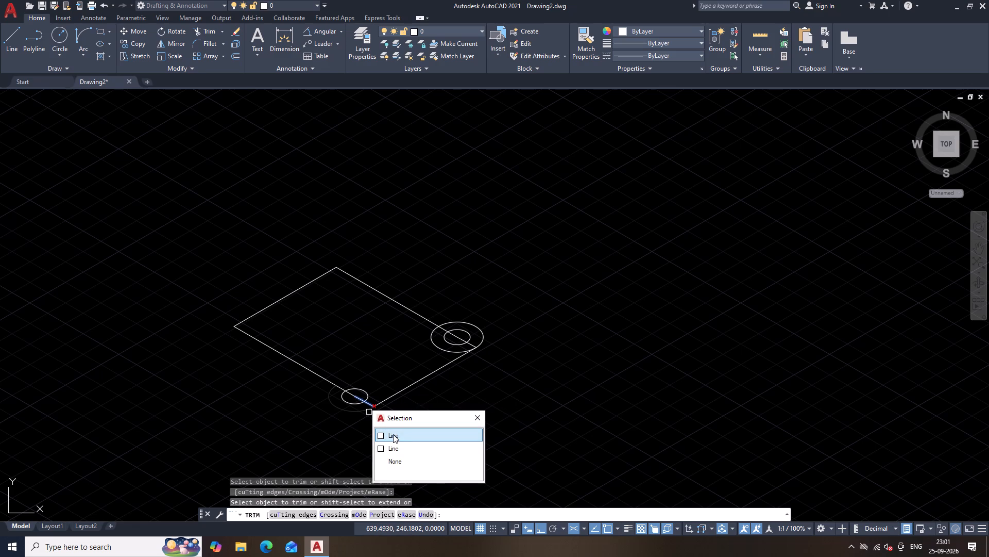
click(393, 434)
key(space)
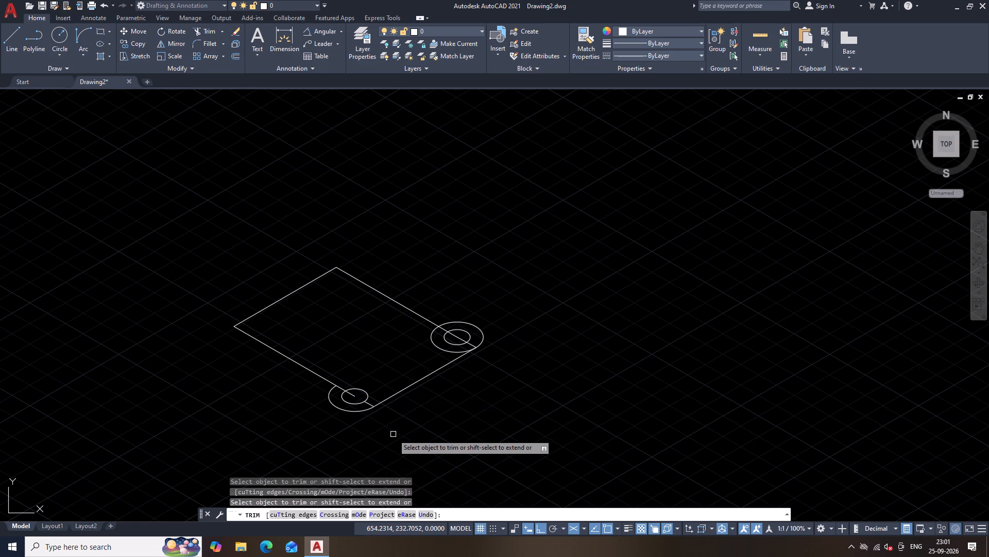
scroll(389, 431, up, 2)
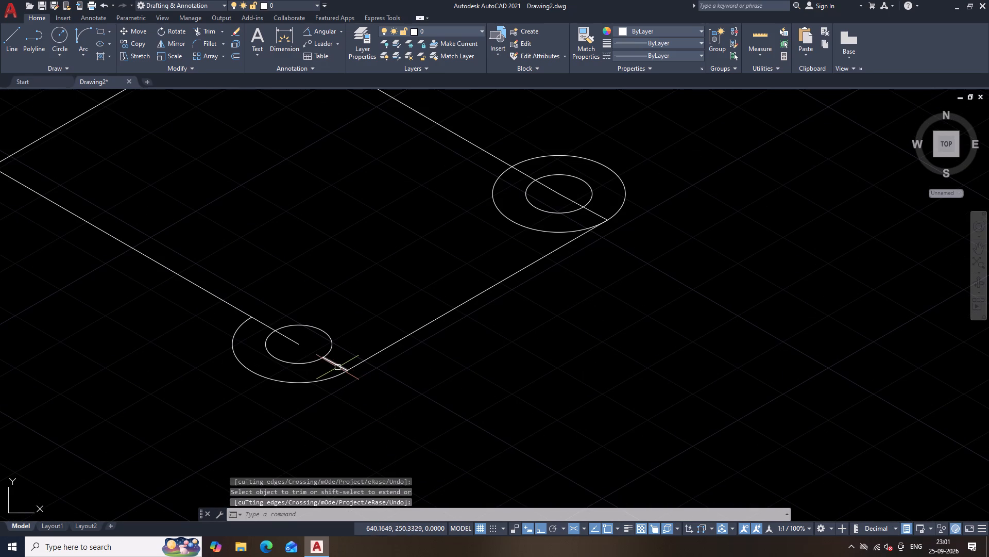
click(337, 367)
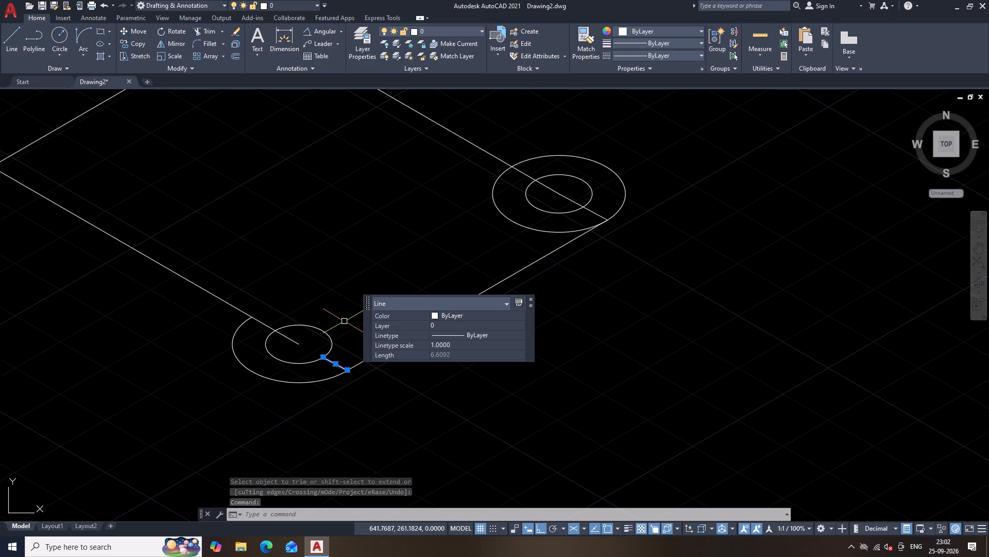
text(TRV)
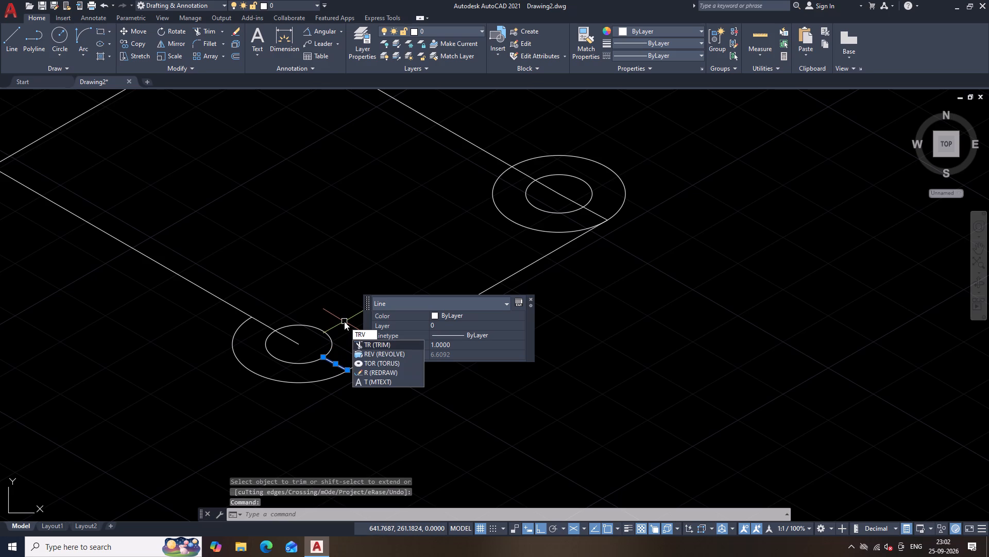
key(BackSpace)
key(space)
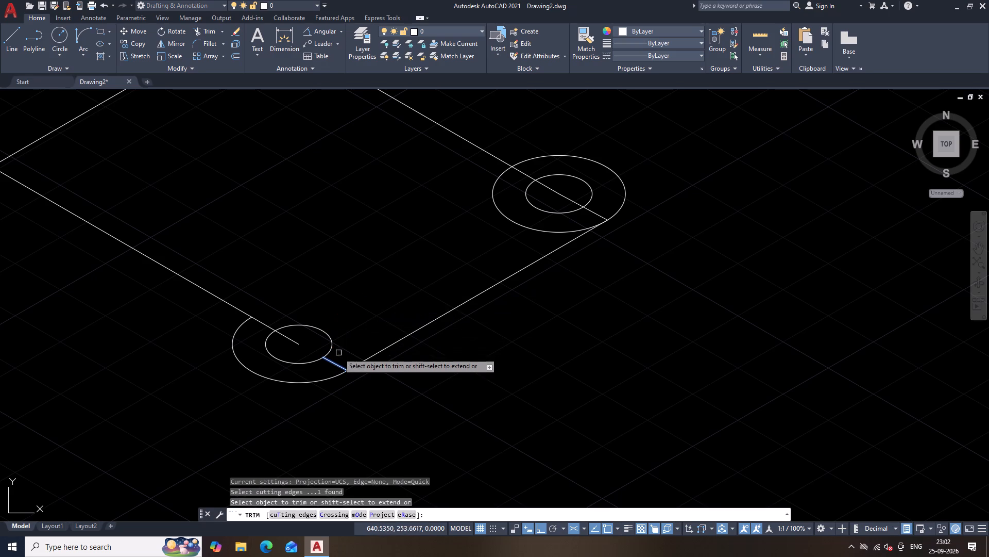
click(332, 361)
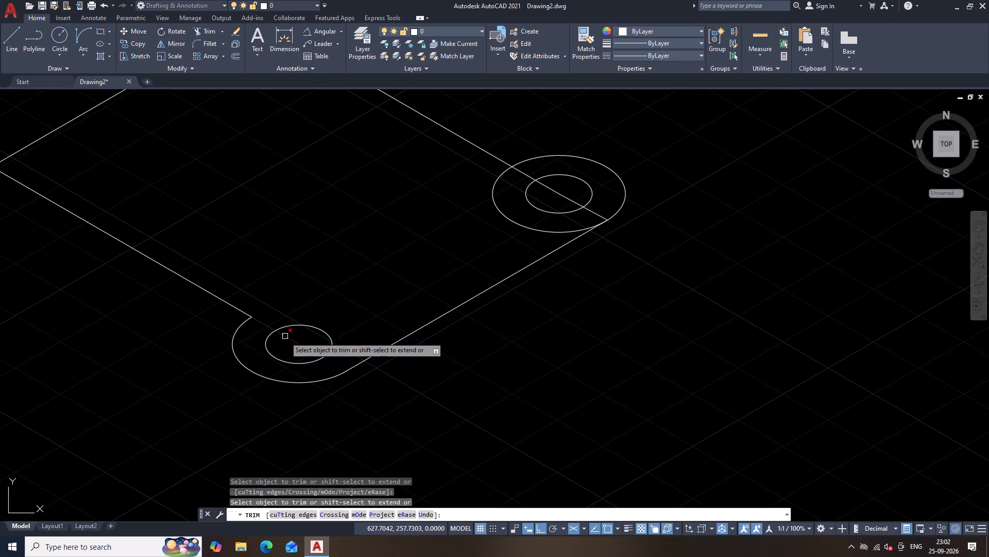
click(285, 337)
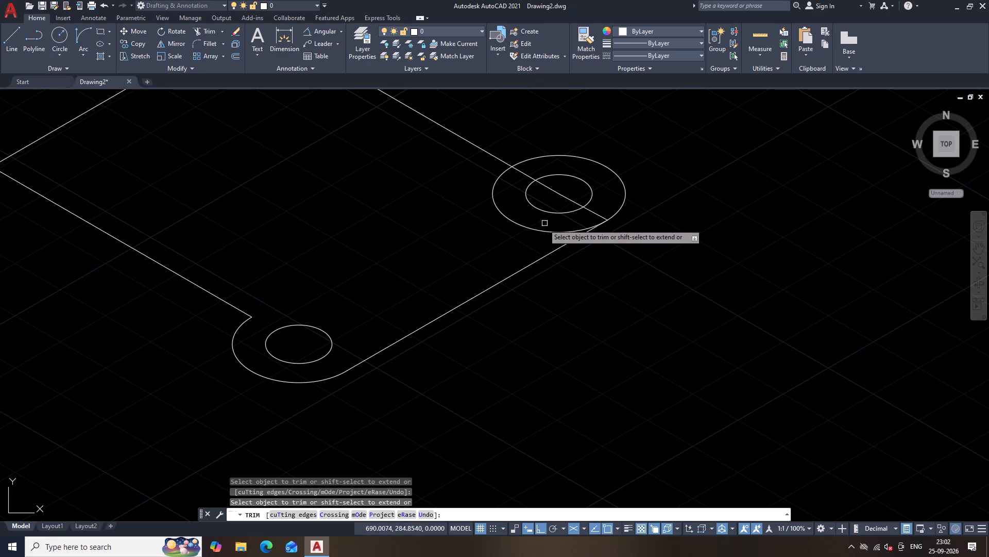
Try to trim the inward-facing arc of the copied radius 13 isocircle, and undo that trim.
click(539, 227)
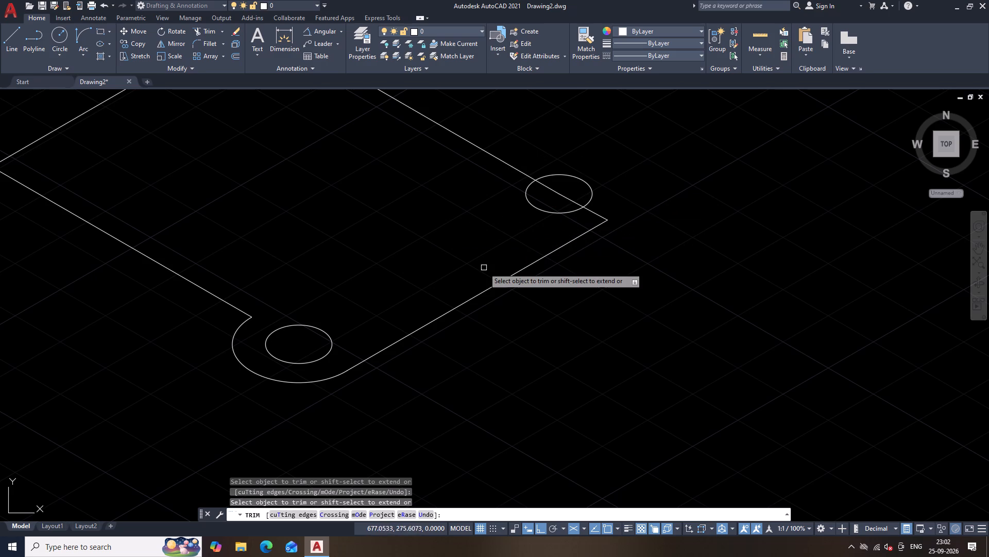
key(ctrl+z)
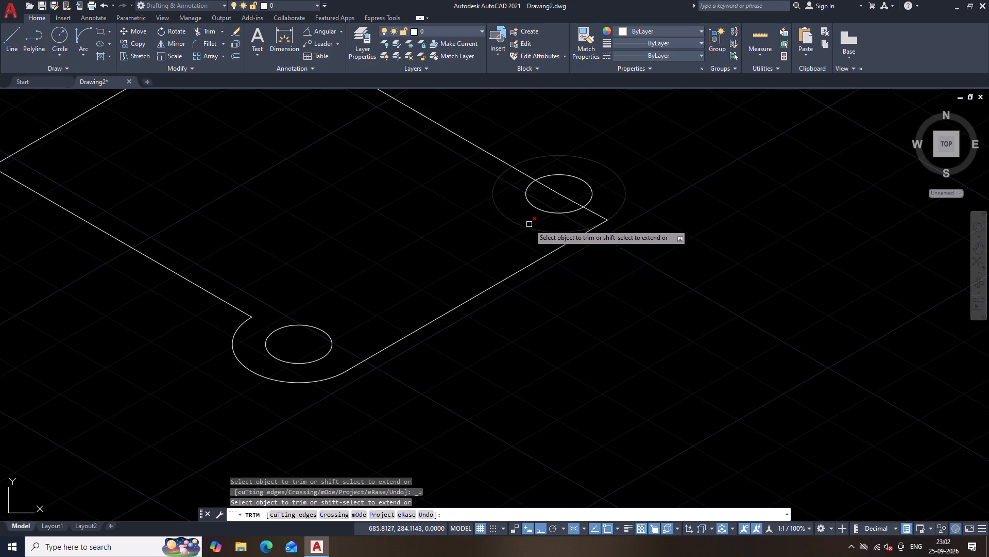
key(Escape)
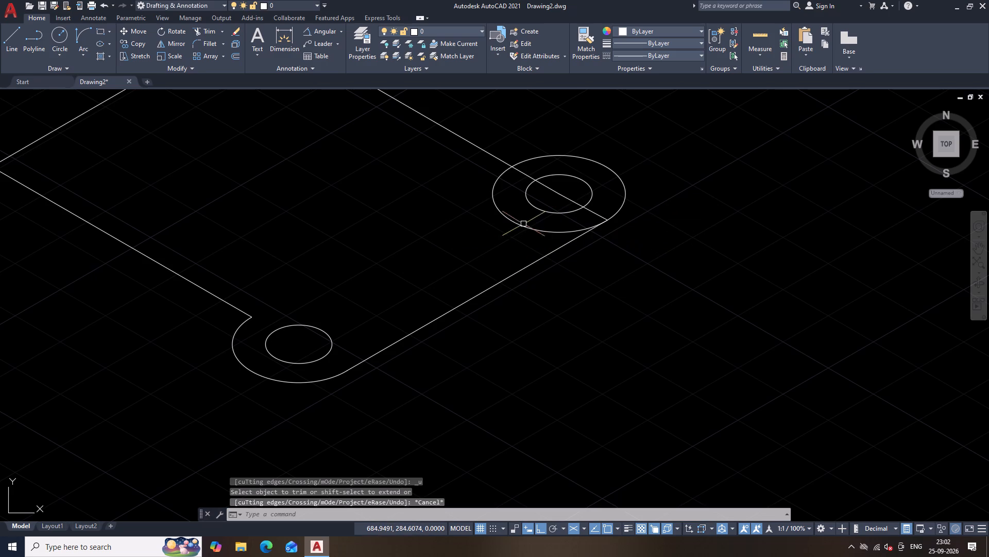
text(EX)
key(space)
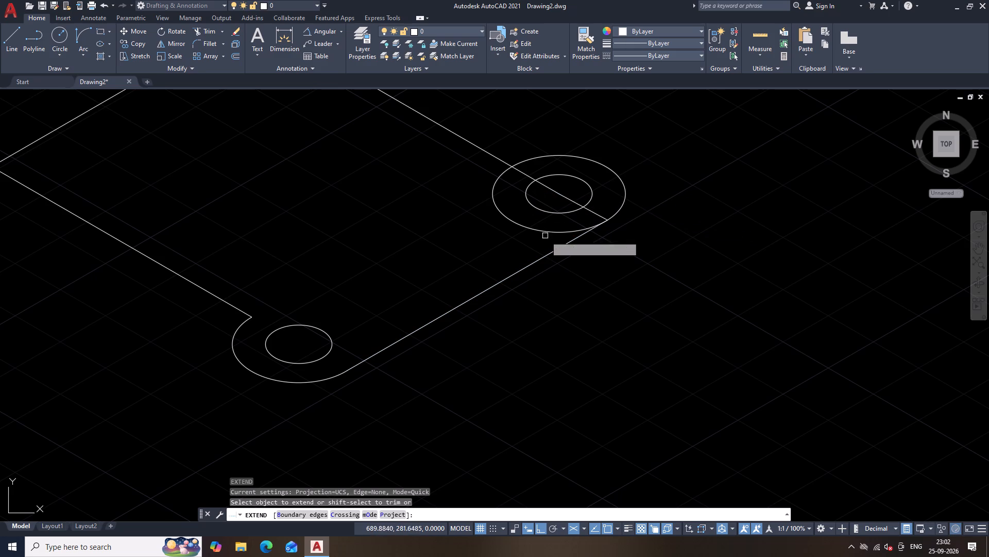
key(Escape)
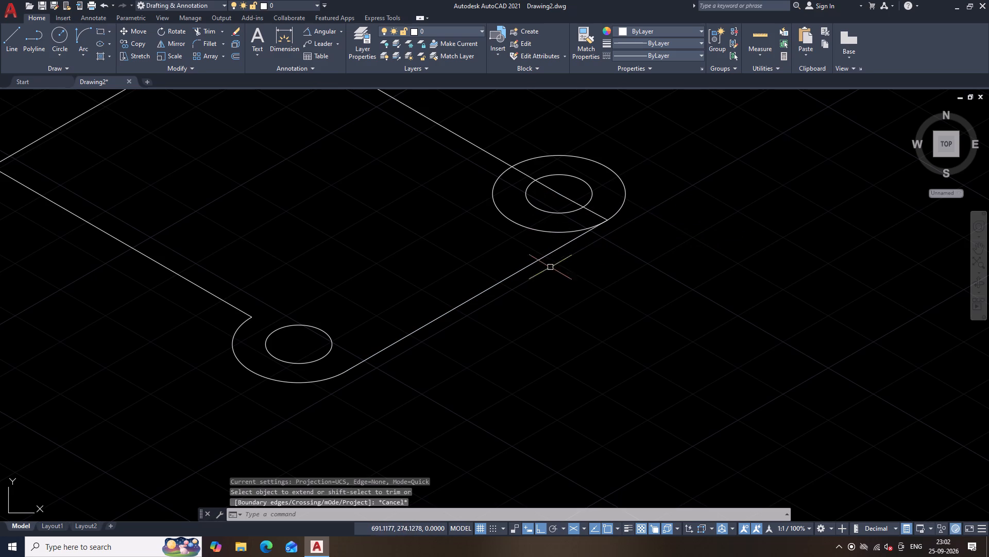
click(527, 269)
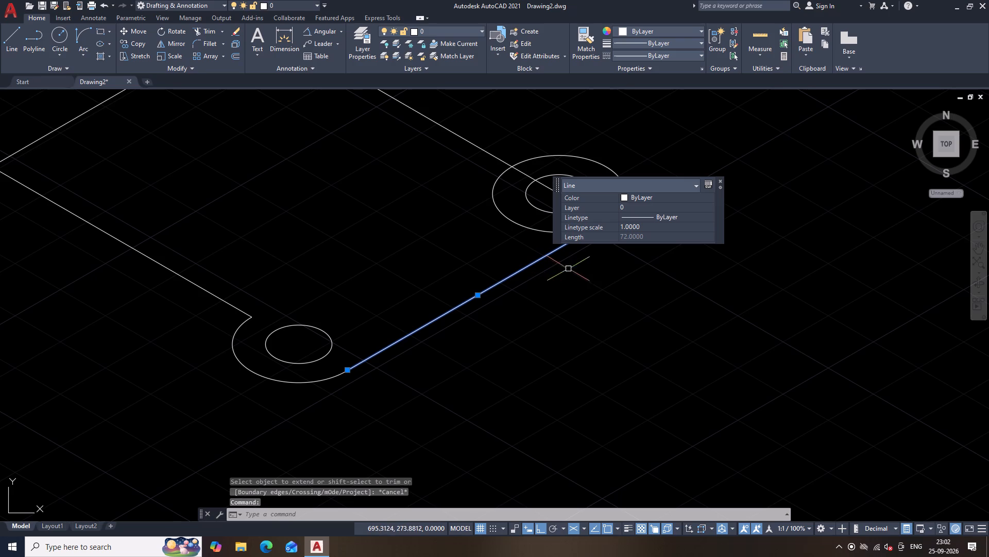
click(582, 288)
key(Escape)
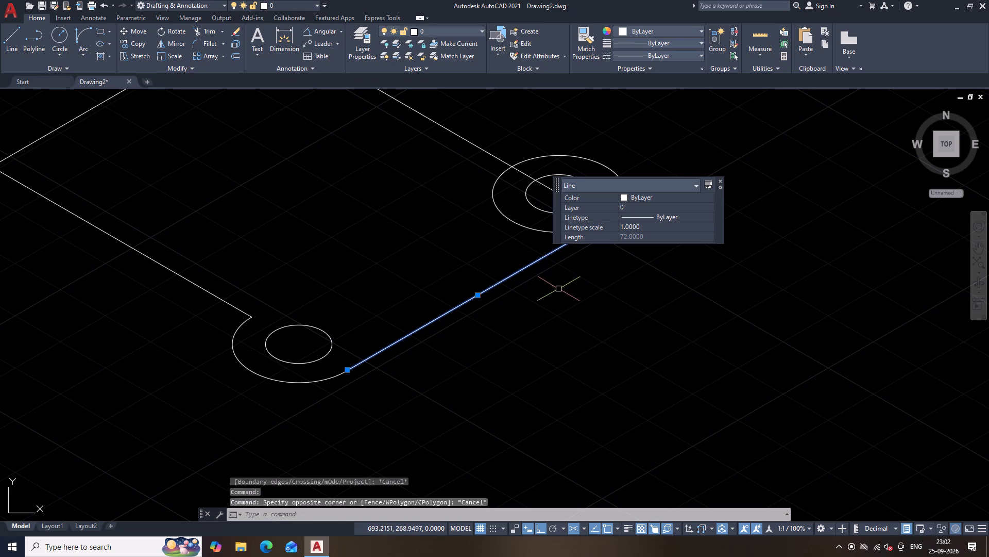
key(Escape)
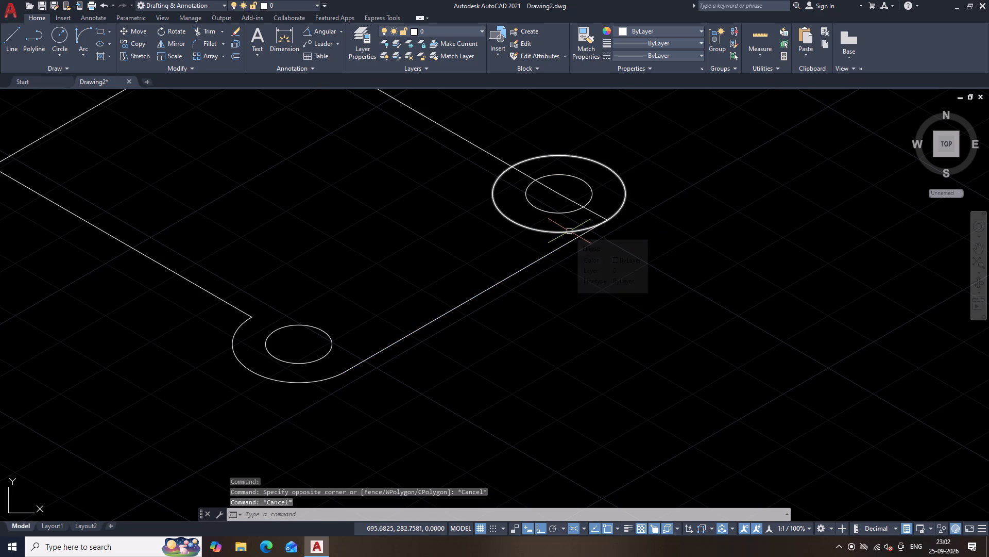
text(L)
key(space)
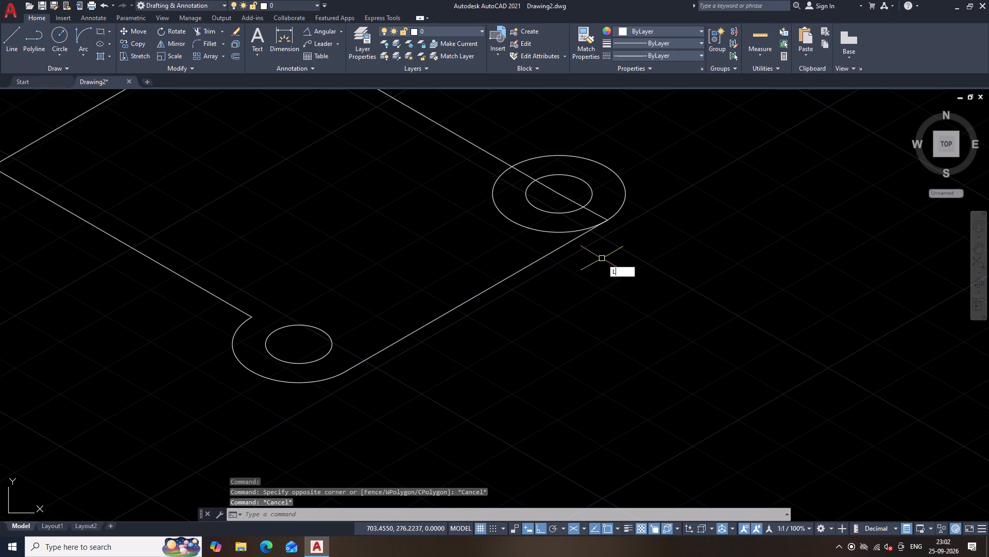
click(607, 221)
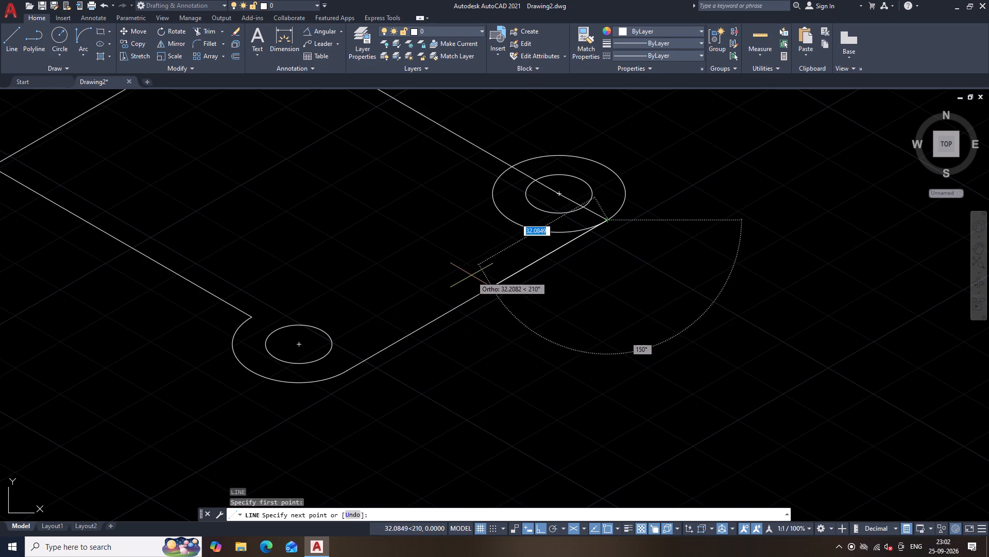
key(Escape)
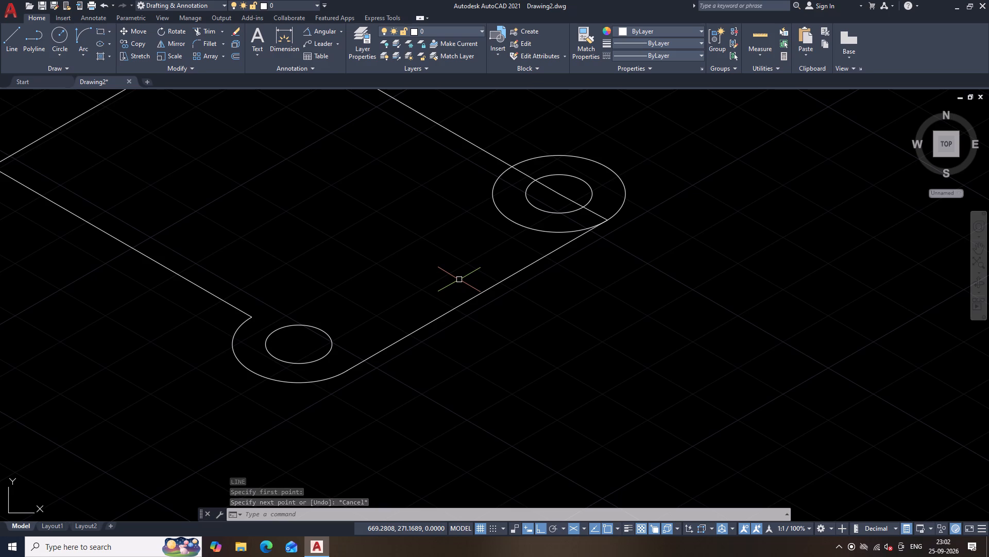
Trim the copied radius 13 isocircle's inward-facing arc and all line segments crossing the inside of its two isocircles.
text(TR)
key(space)
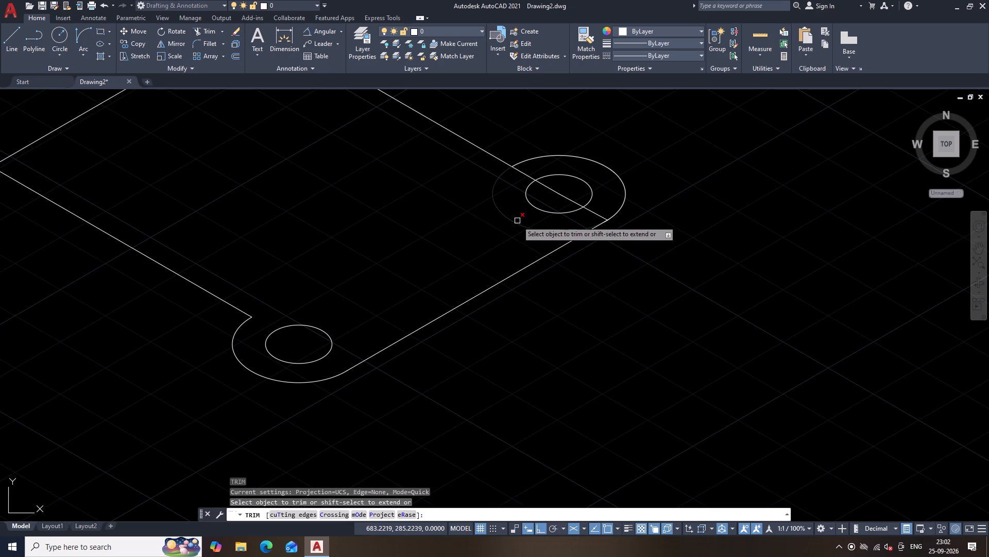
click(517, 221)
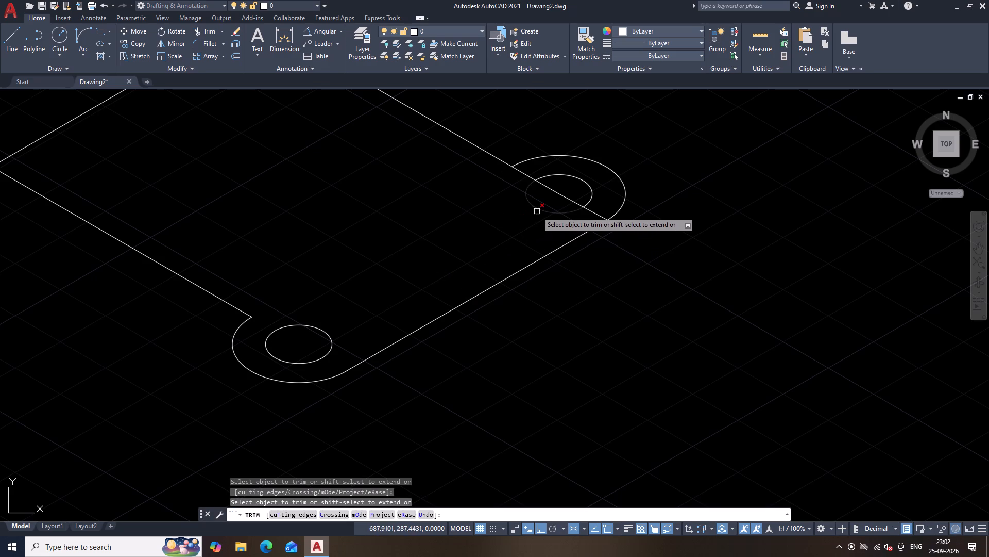
click(557, 193)
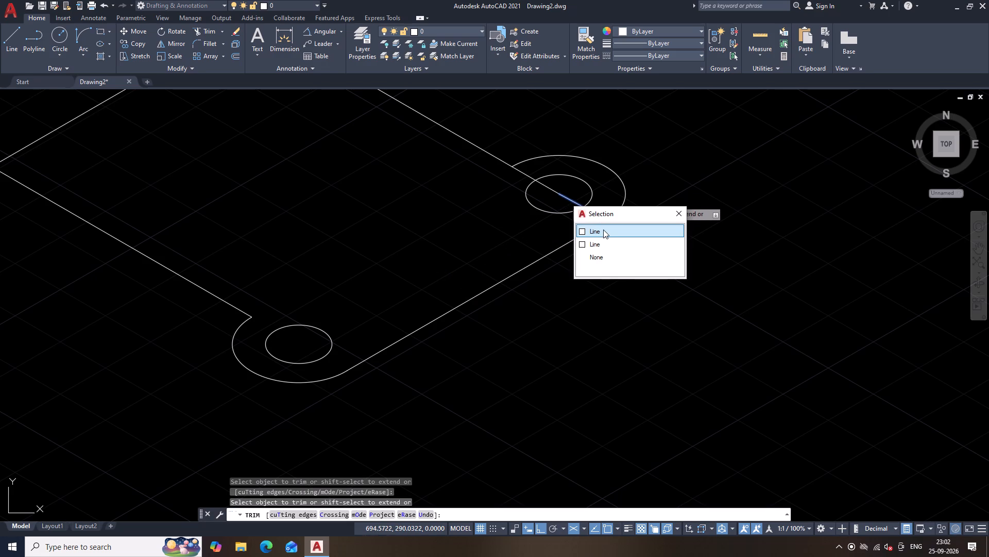
click(603, 230)
click(581, 231)
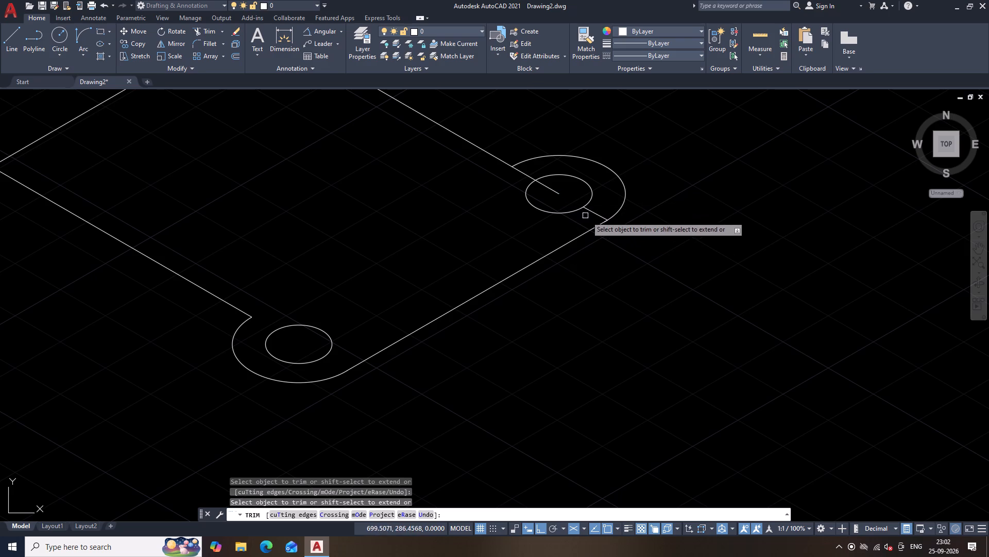
click(594, 214)
click(552, 189)
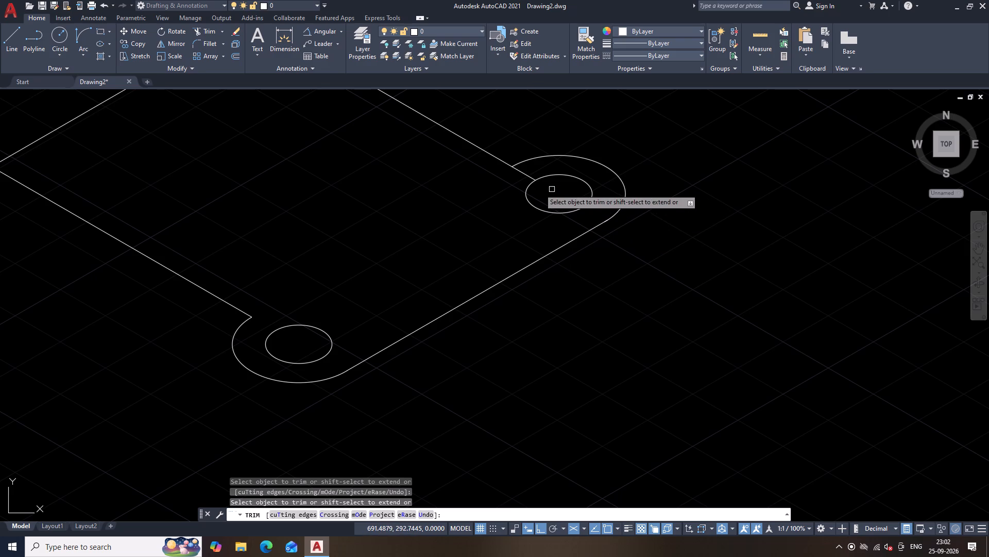
click(525, 173)
key(Escape)
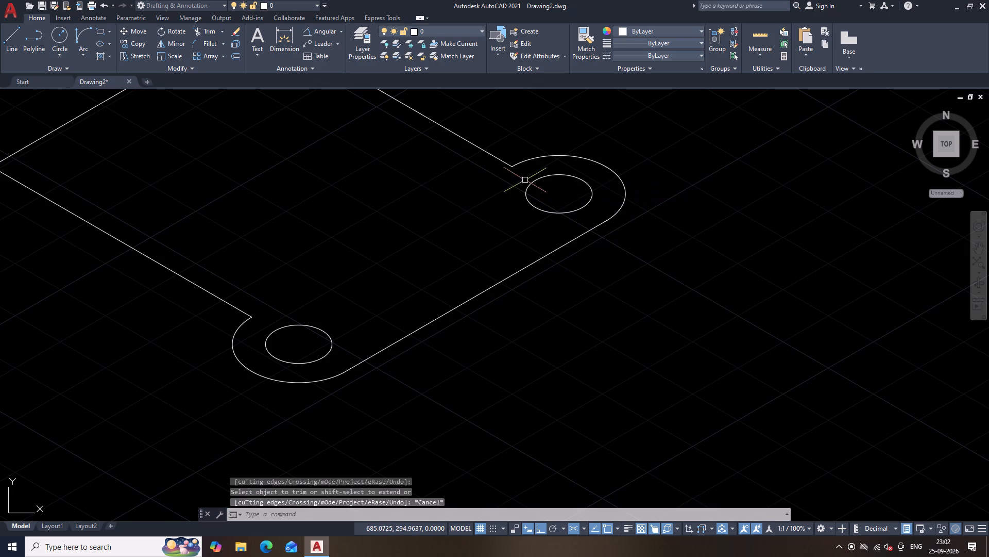
Offset the plate's lower-left straight edge and the closing 30° edge between the rounded corners outward by 13.
scroll(462, 235, down, 1)
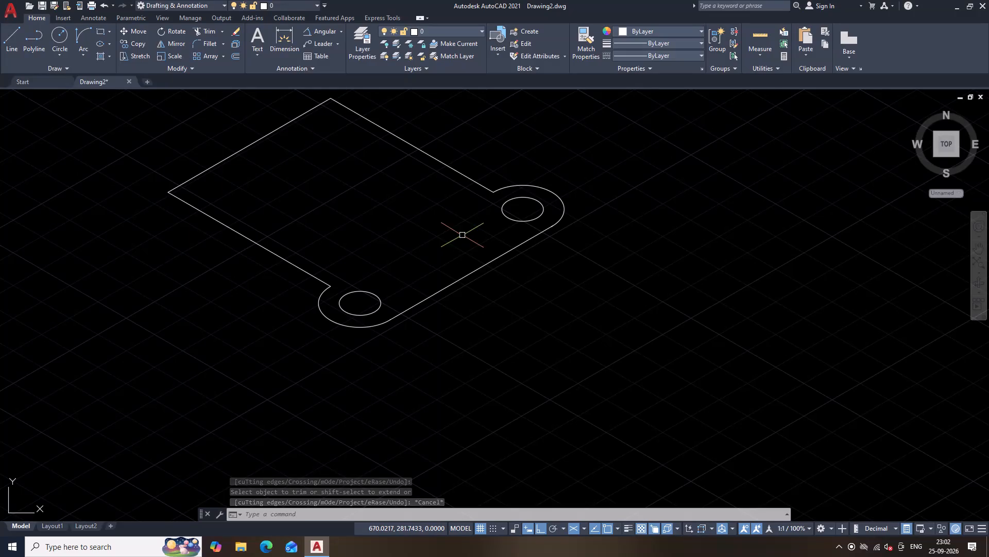
text(O)
key(space)
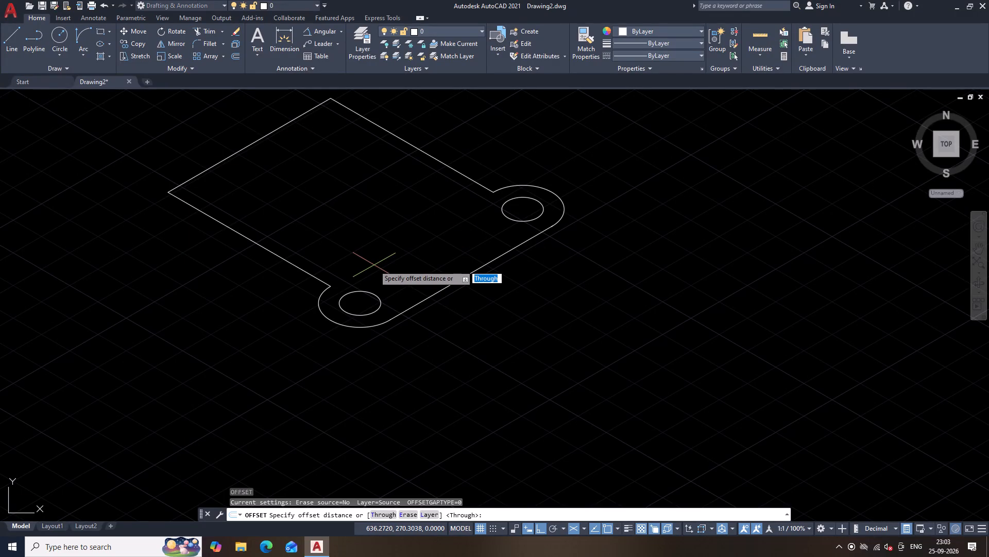
text(13)
key(Return)
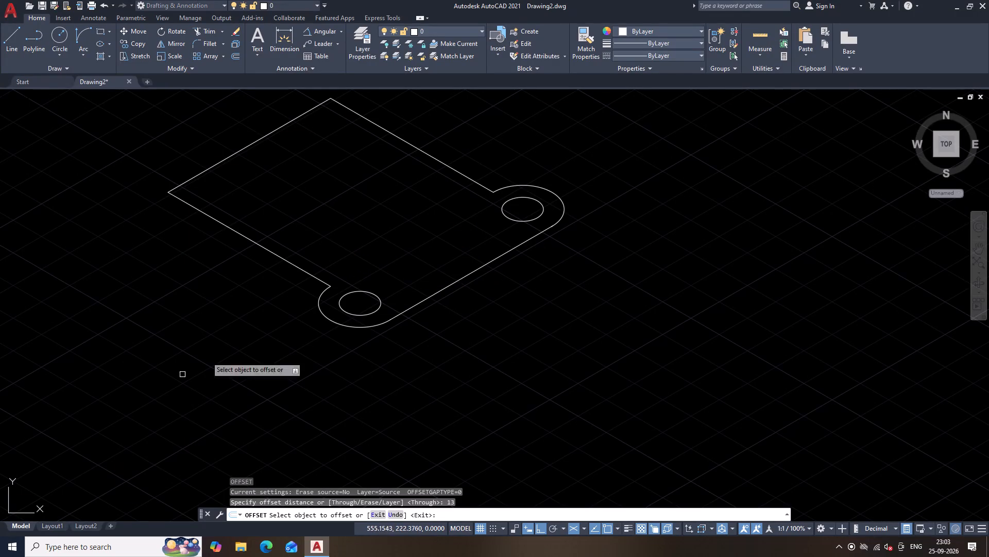
click(296, 266)
click(284, 285)
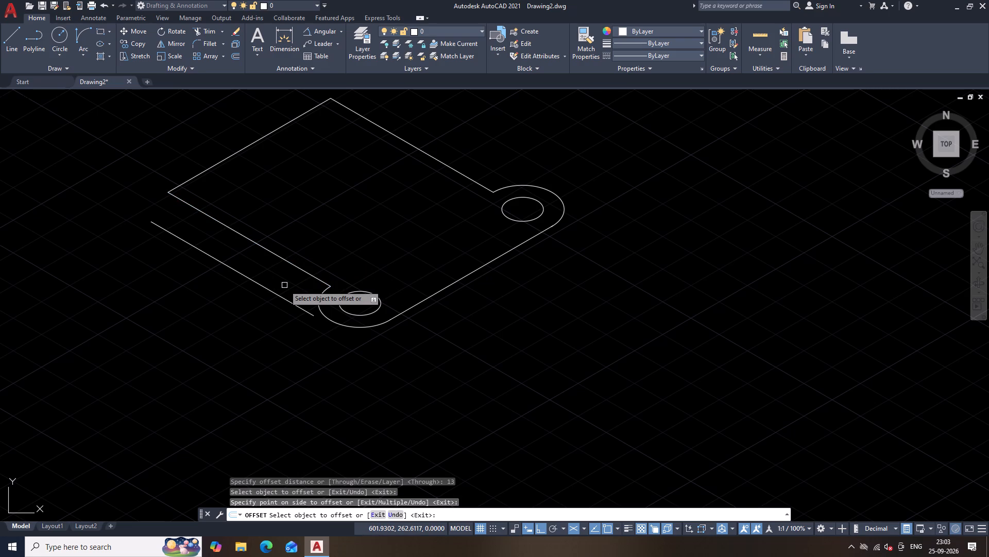
text(O)
key(space)
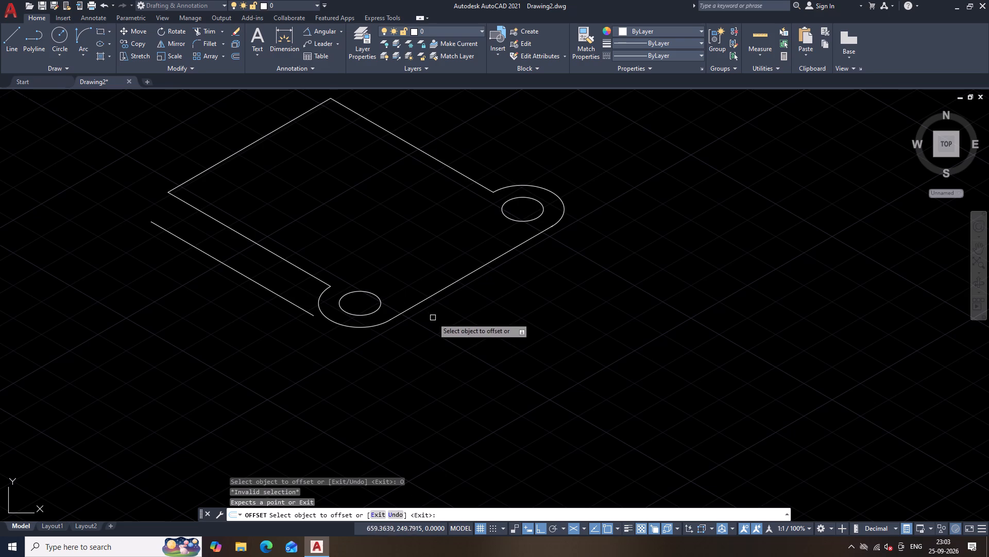
click(422, 303)
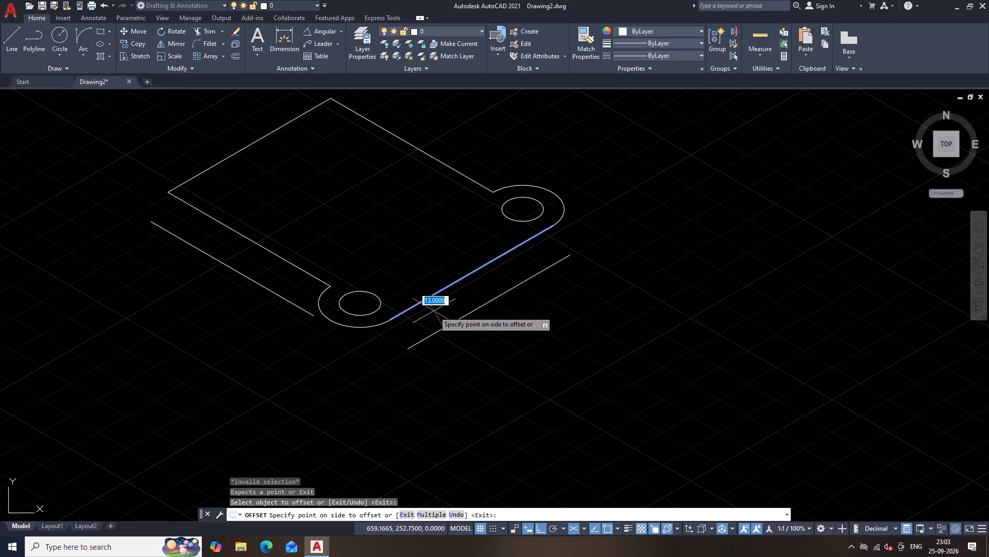
click(434, 311)
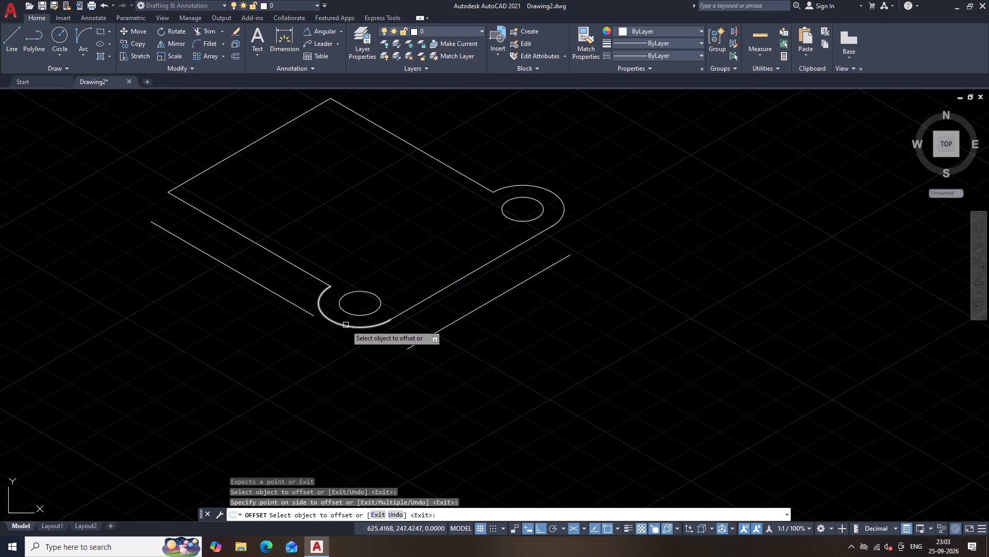
click(346, 325)
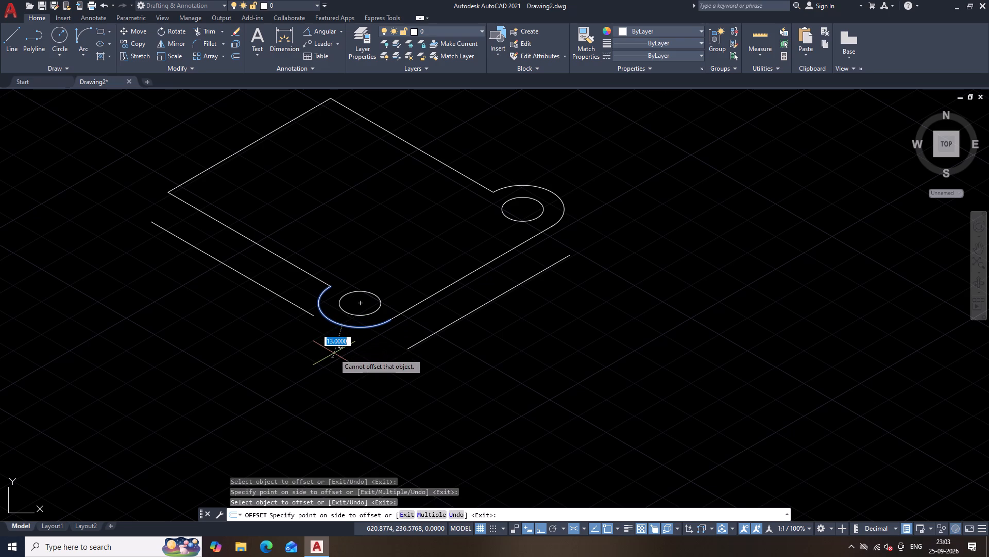
key(Escape)
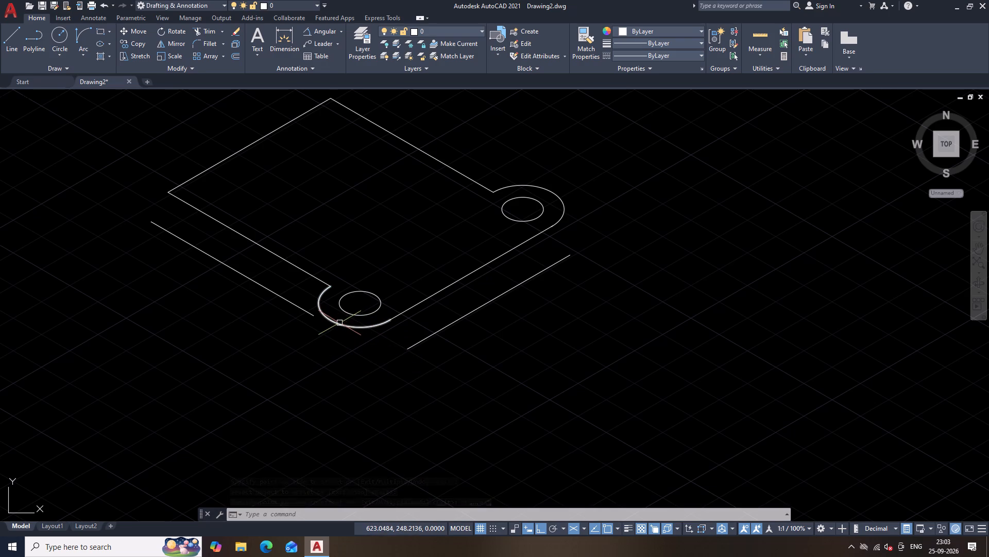
Copy the lower rounded corner's outer arc straight down about 14.7 units, using the right isoplane.
click(338, 324)
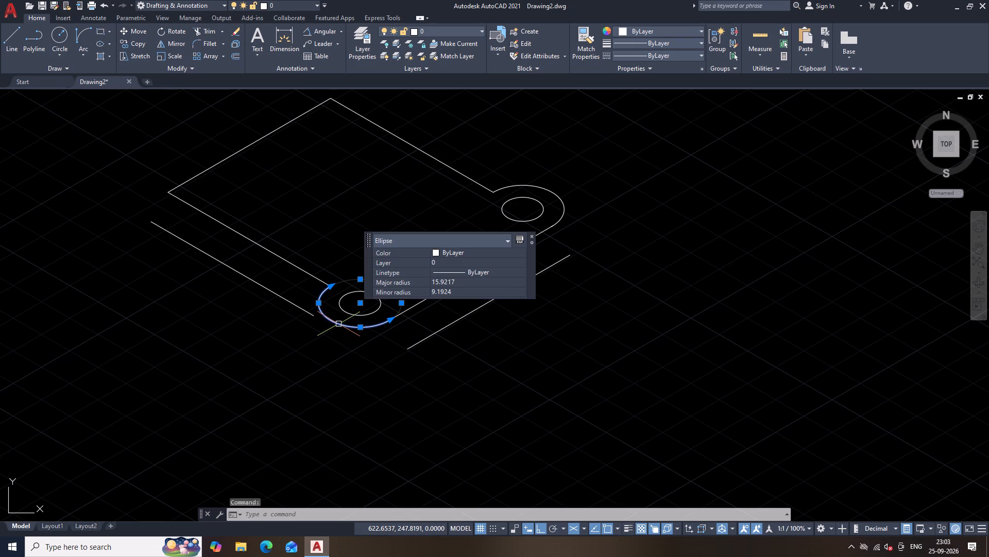
text(CO)
key(space)
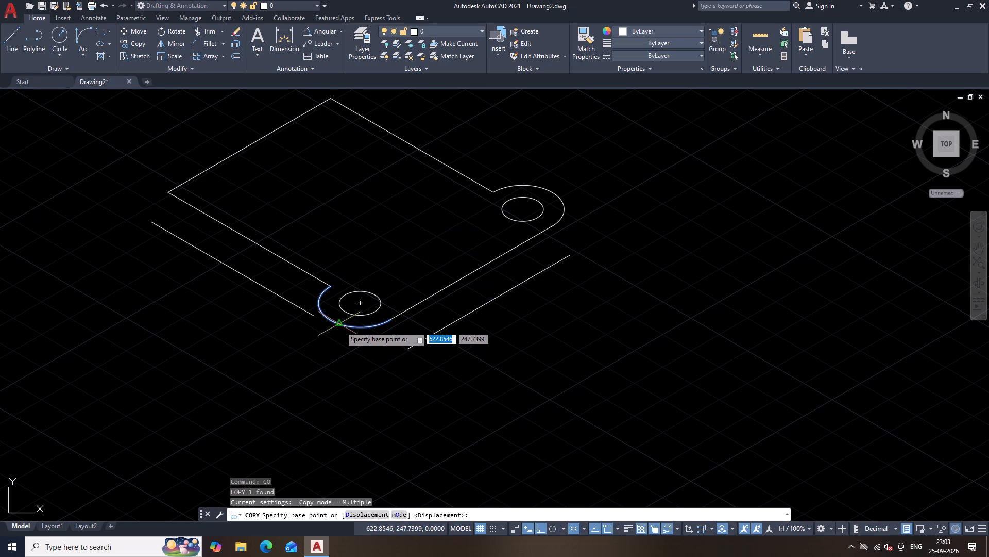
click(340, 326)
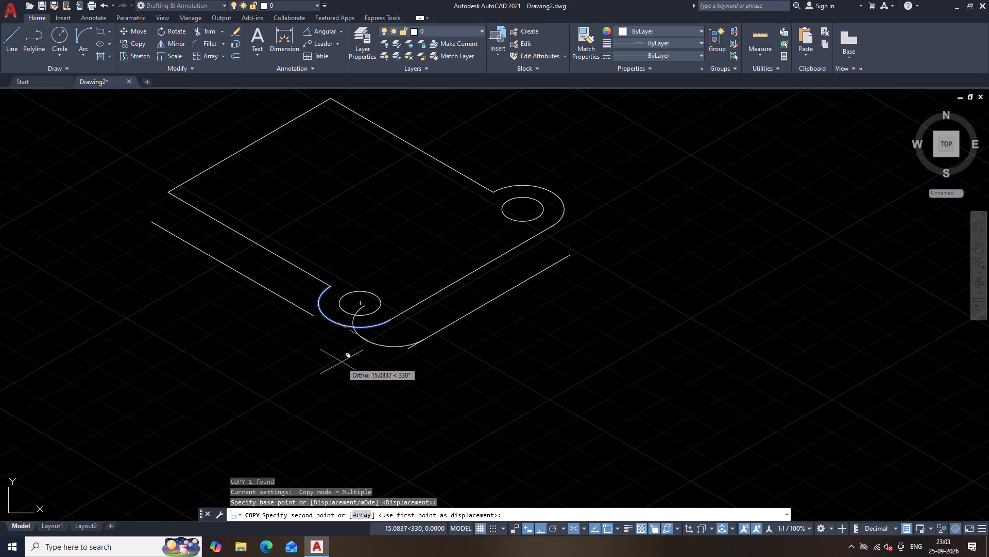
key(F5)
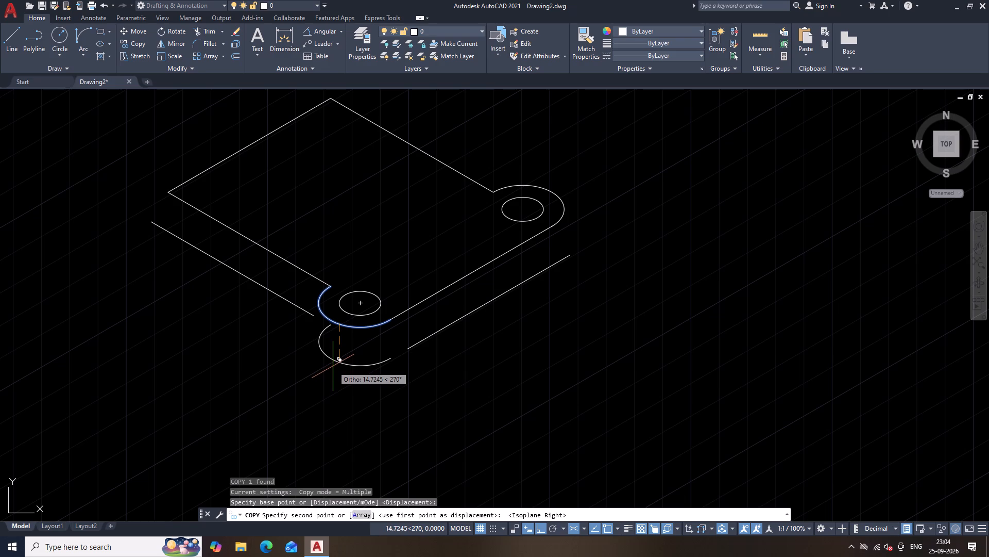
click(333, 366)
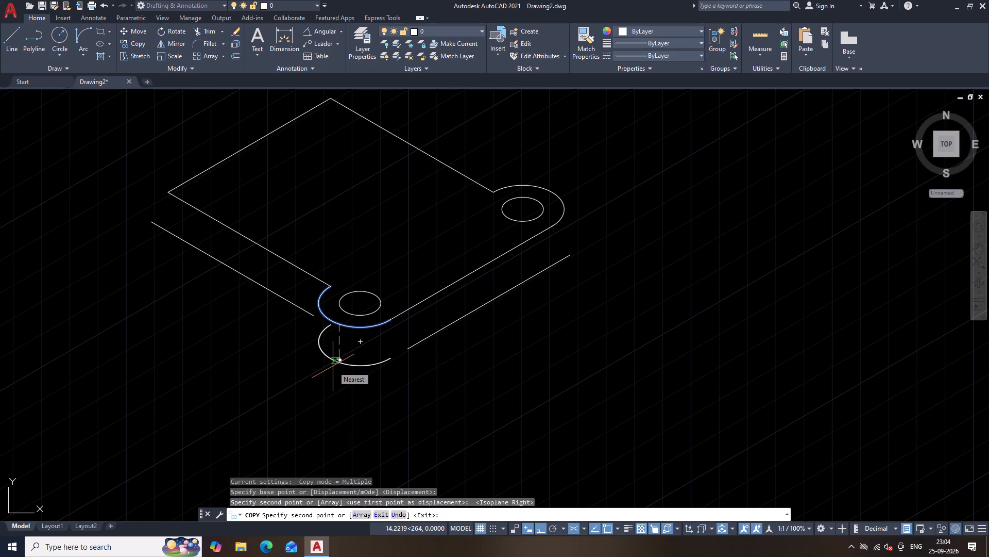
key(Escape)
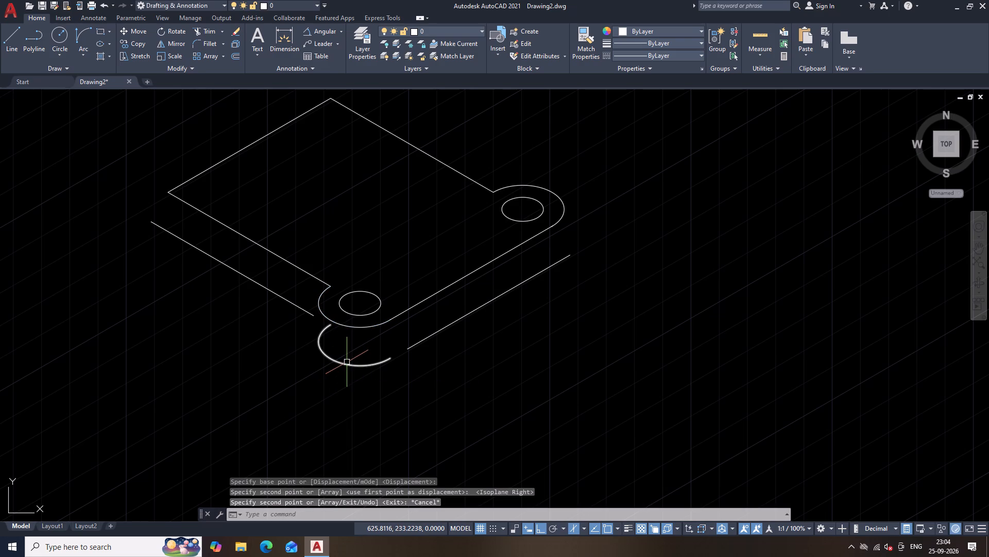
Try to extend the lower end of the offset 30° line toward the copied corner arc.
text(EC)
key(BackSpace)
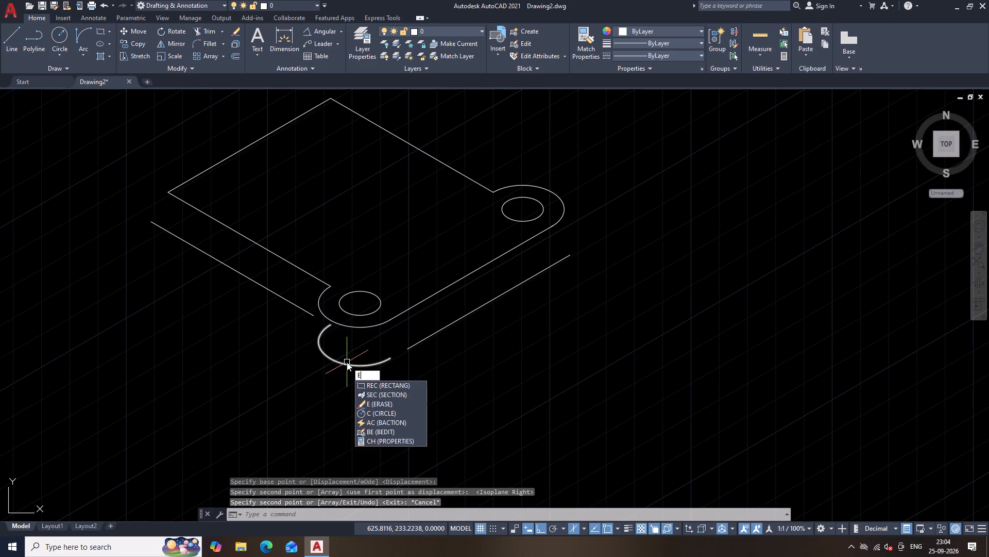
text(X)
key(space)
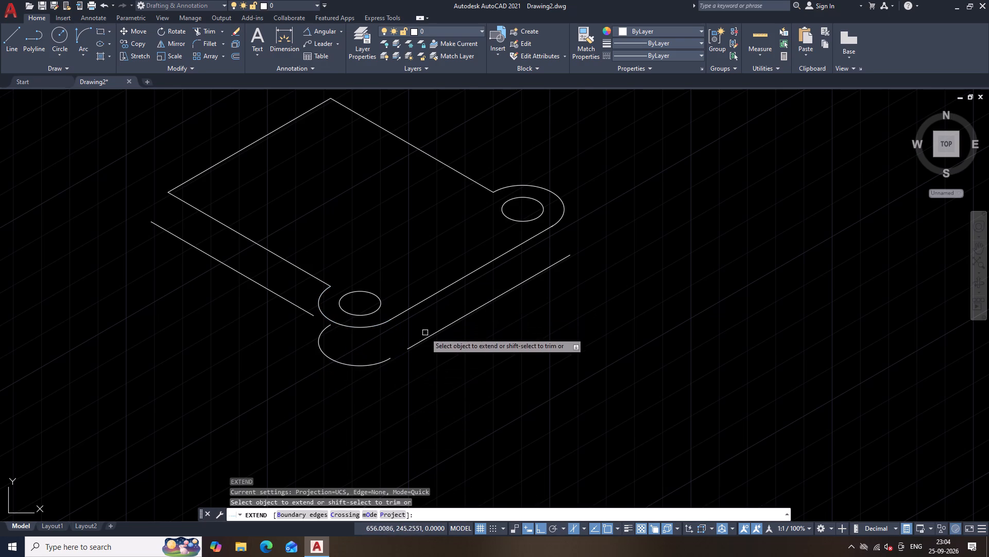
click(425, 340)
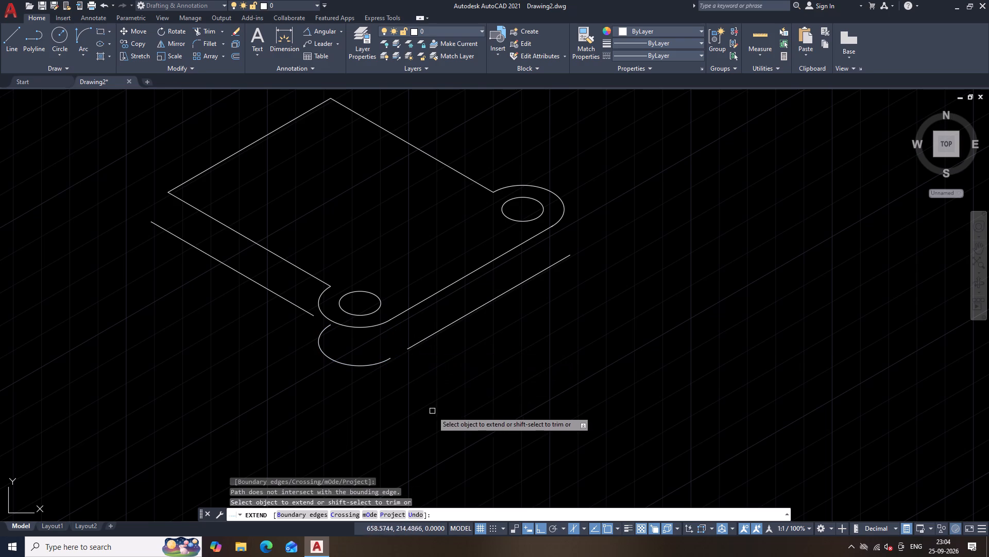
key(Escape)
Draw a short line joining the lower end of the offset 30° line to the near end of the copied arc.
text(L)
key(space)
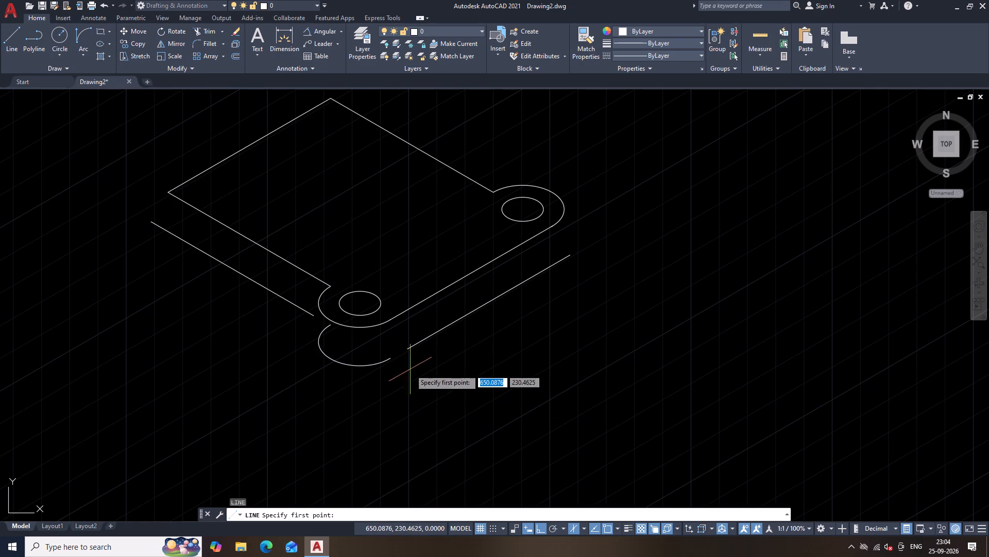
click(408, 350)
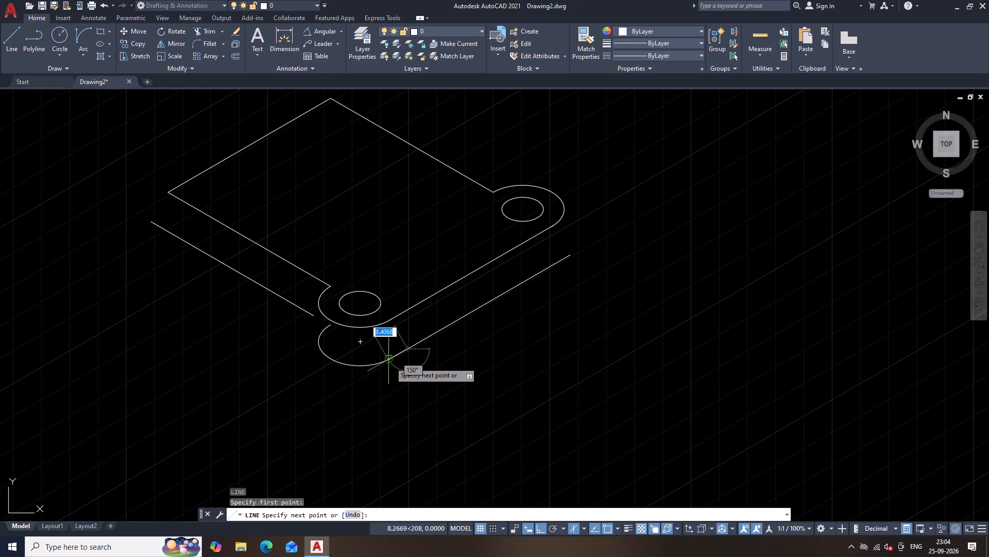
click(390, 362)
key(Escape)
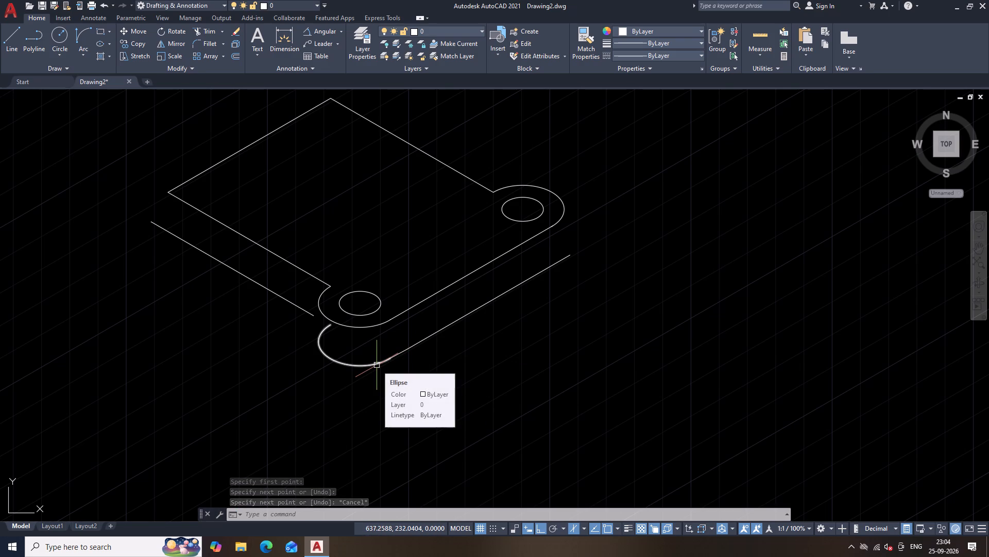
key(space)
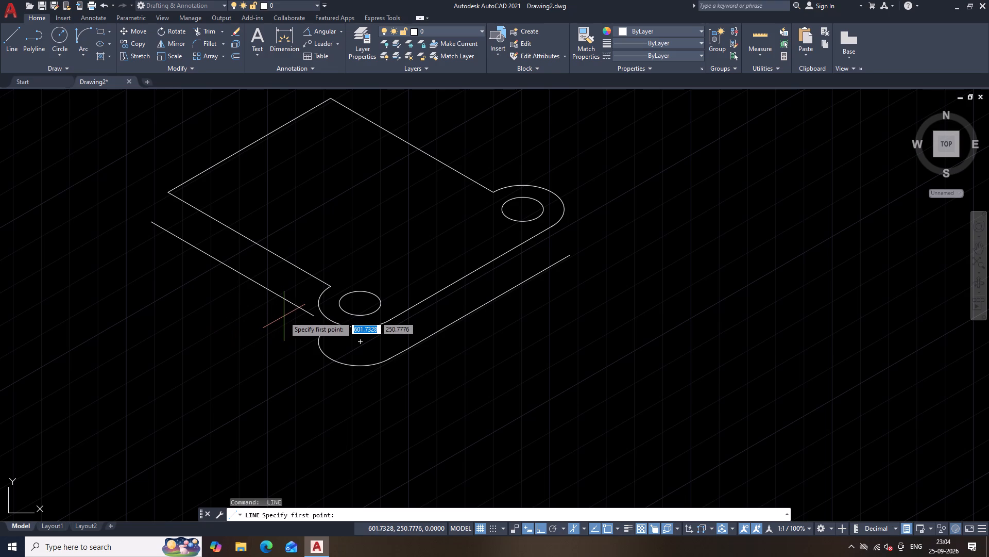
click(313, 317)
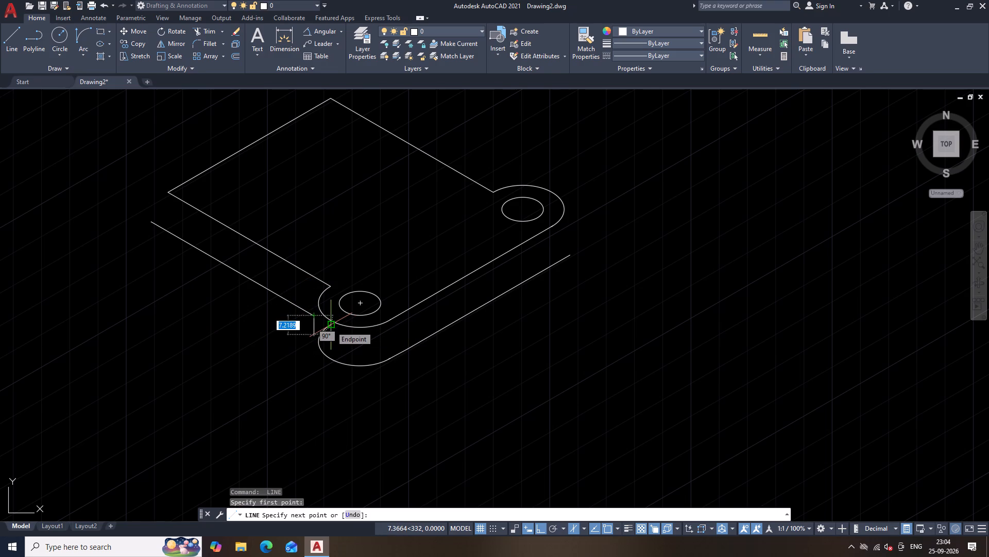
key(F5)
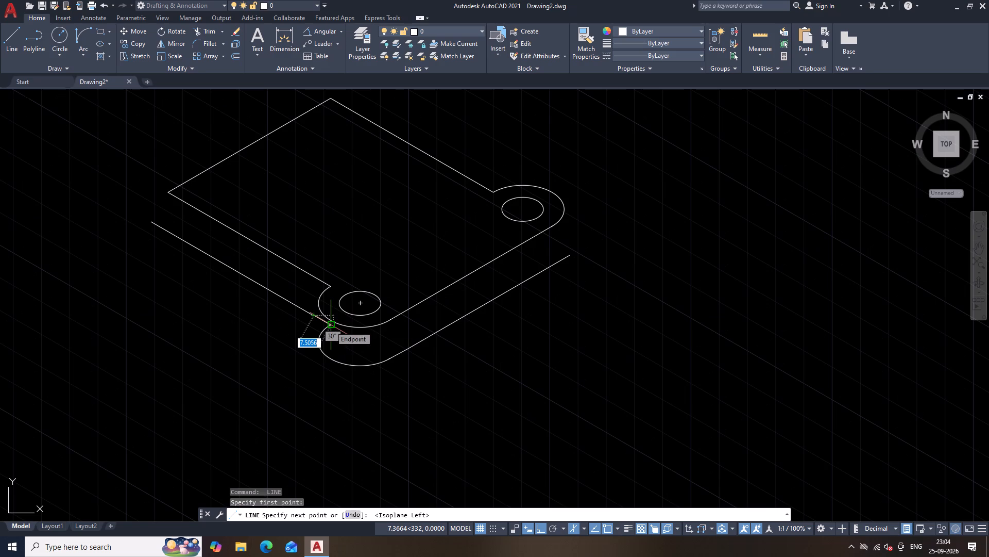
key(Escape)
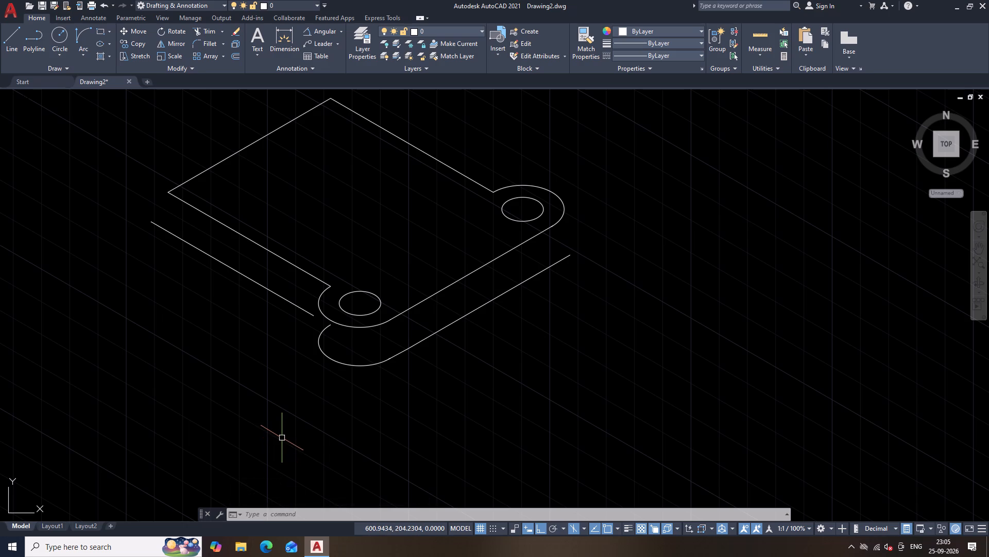
Undo the short joining line, the line extension, the arc copy and the outward offsets of the plate's edges.
key(ctrl+z)
key(ctrl+z)
key(ctrl+z)
key(ctrl+z)
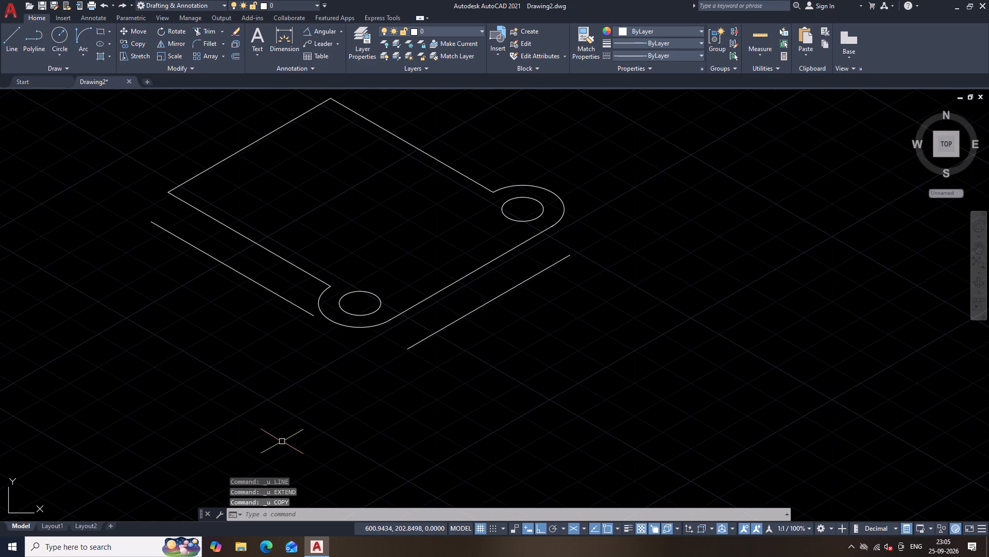
key(ctrl+z)
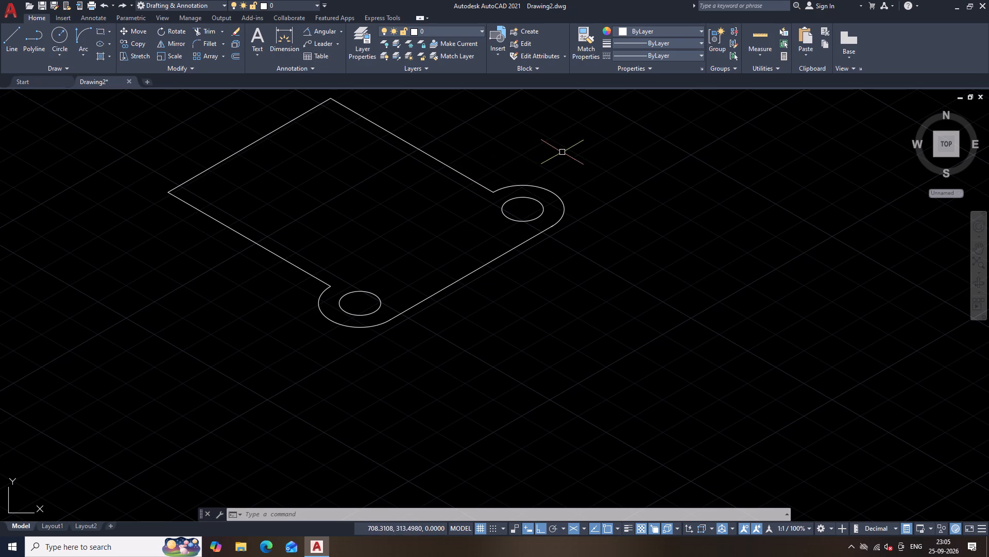
Copy both rounded corner arcs, their holes and the connecting 30° edge straight down by 13, using the right isoplane.
click(295, 283)
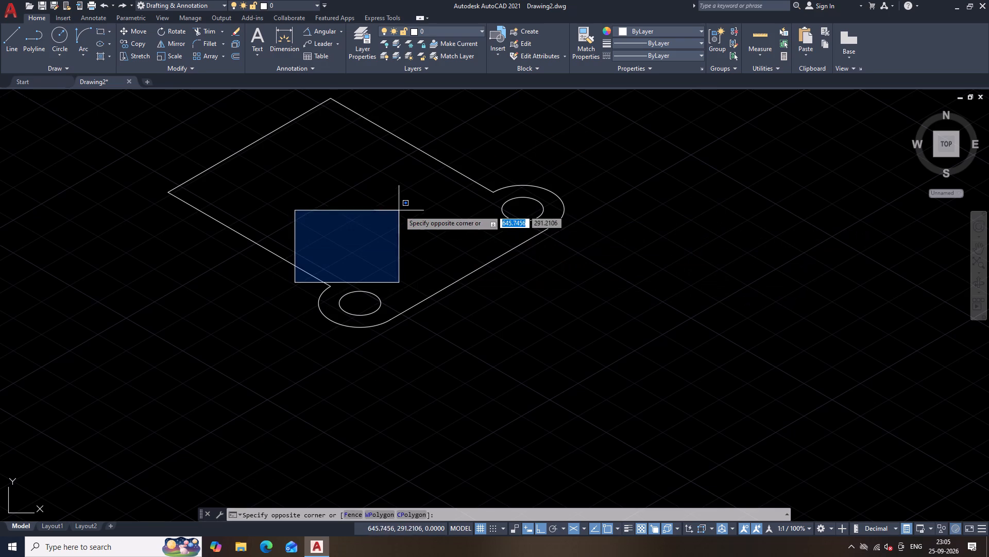
key(Escape)
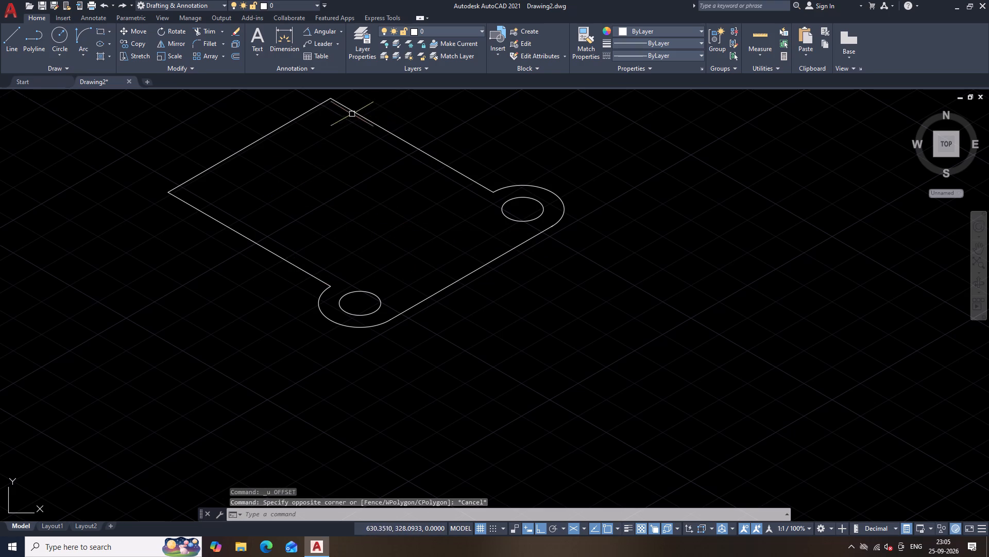
click(284, 106)
click(616, 367)
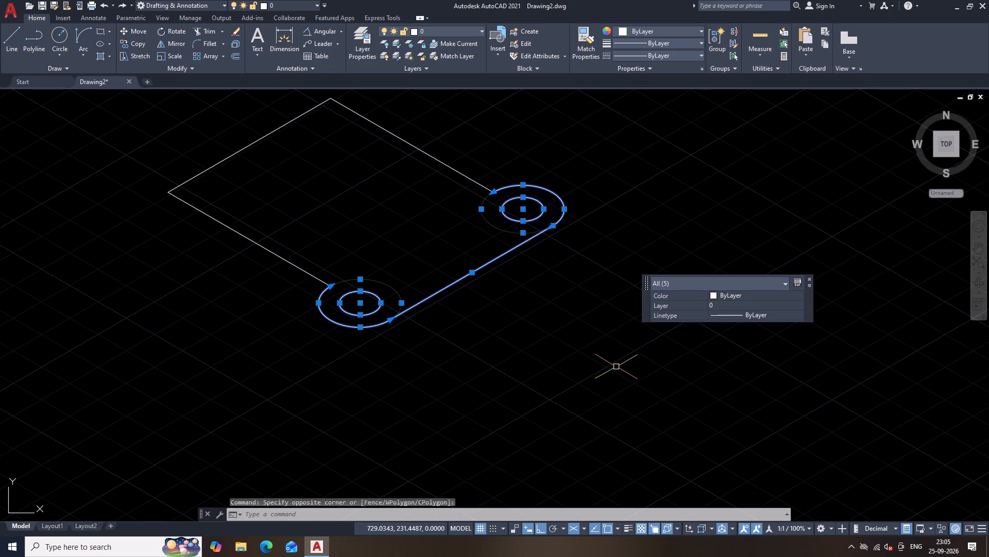
key(c)
key(0)
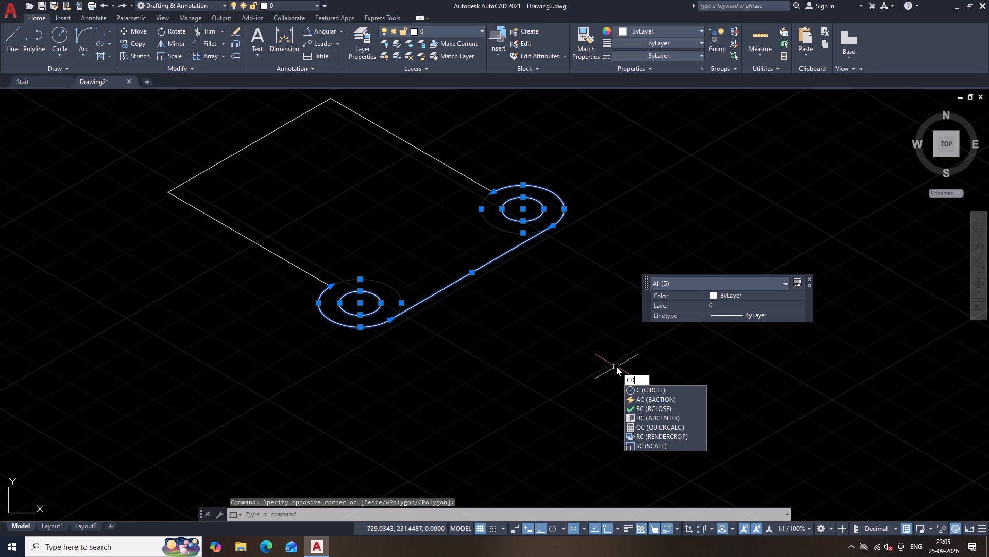
key(BackSpace)
text(O)
key(space)
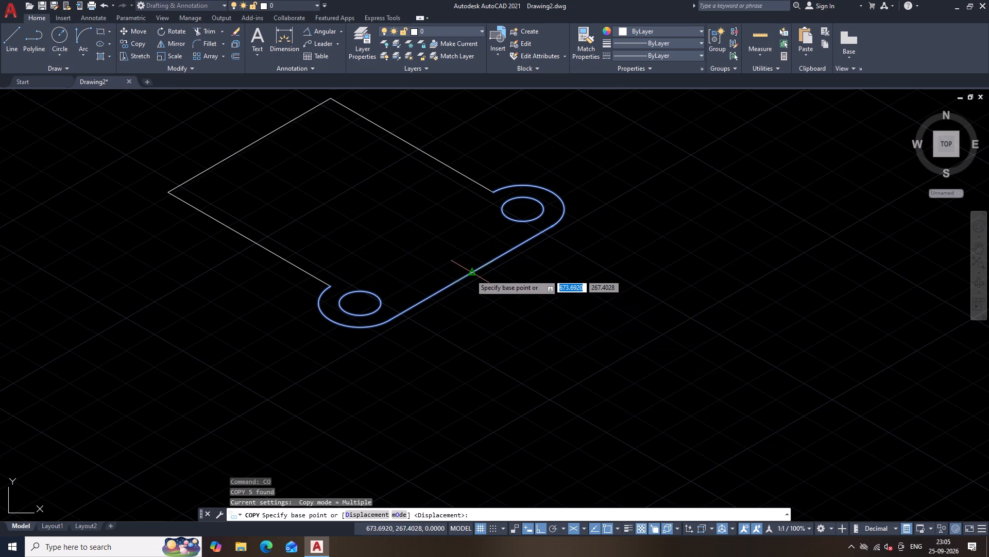
click(471, 273)
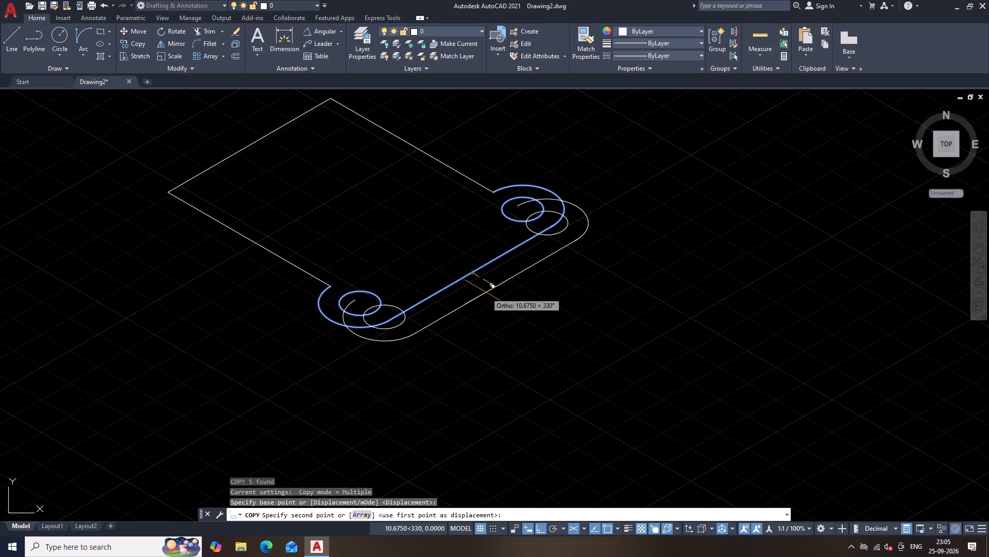
key(F5)
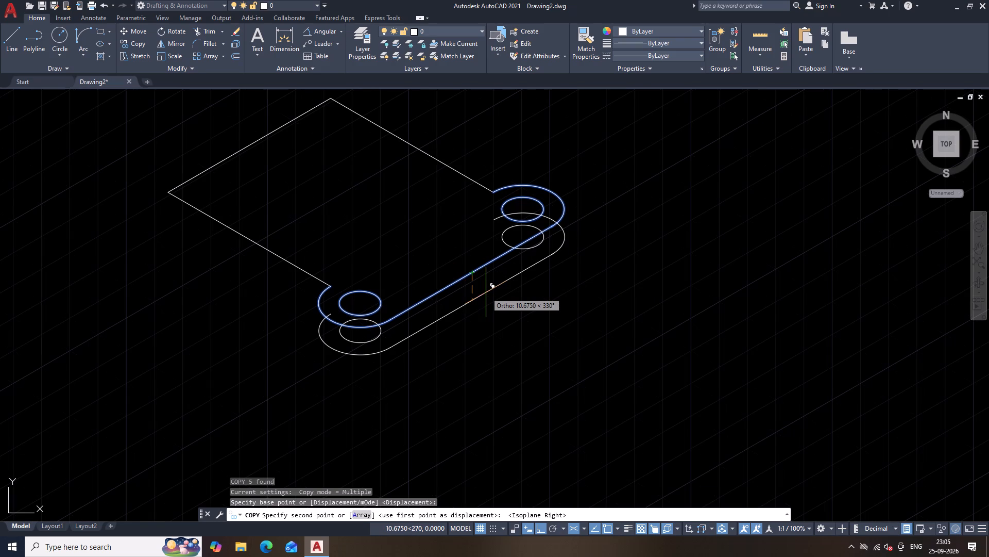
text(13)
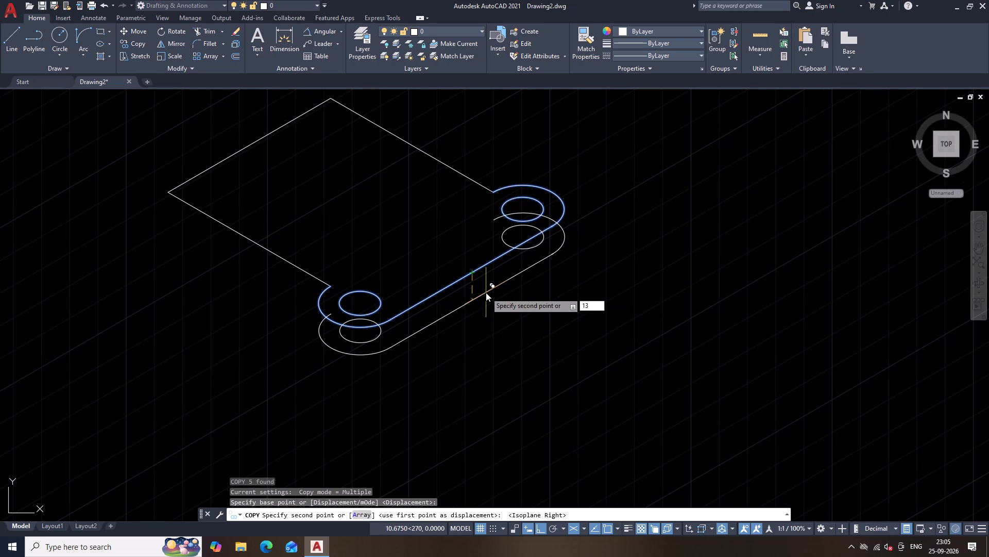
key(Return)
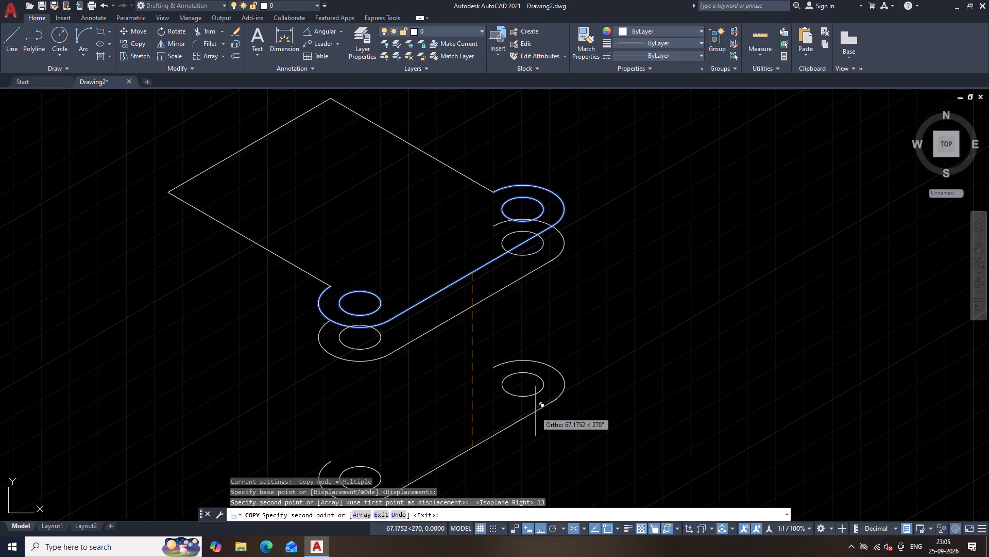
key(Escape)
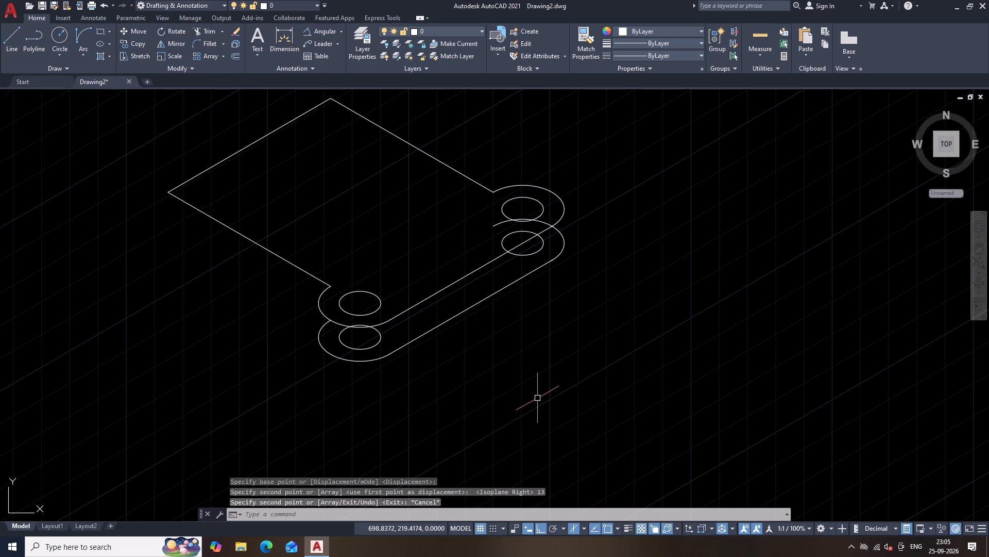
Offset the plate's lower-left straight edge outward by 13.
text(O)
key(space)
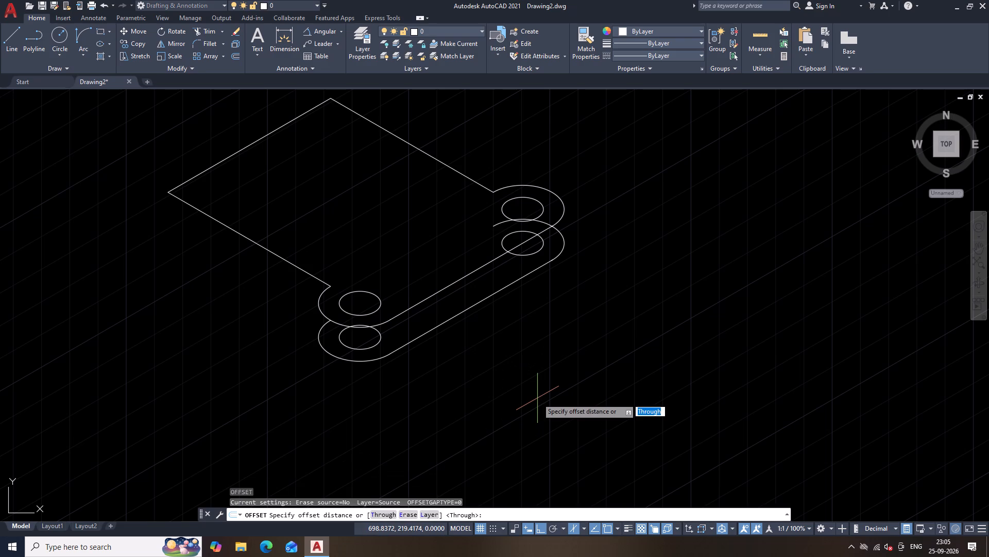
text(13)
key(Return)
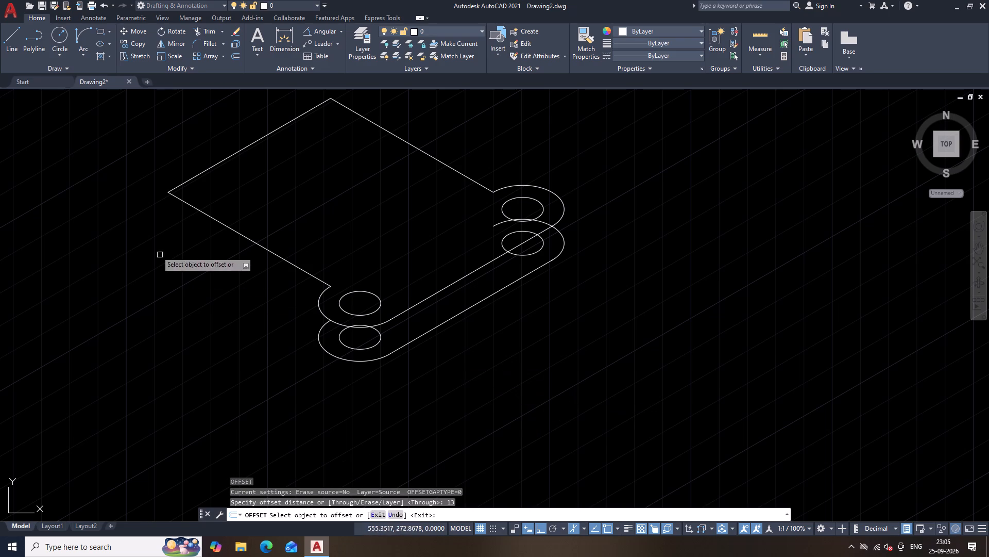
click(264, 249)
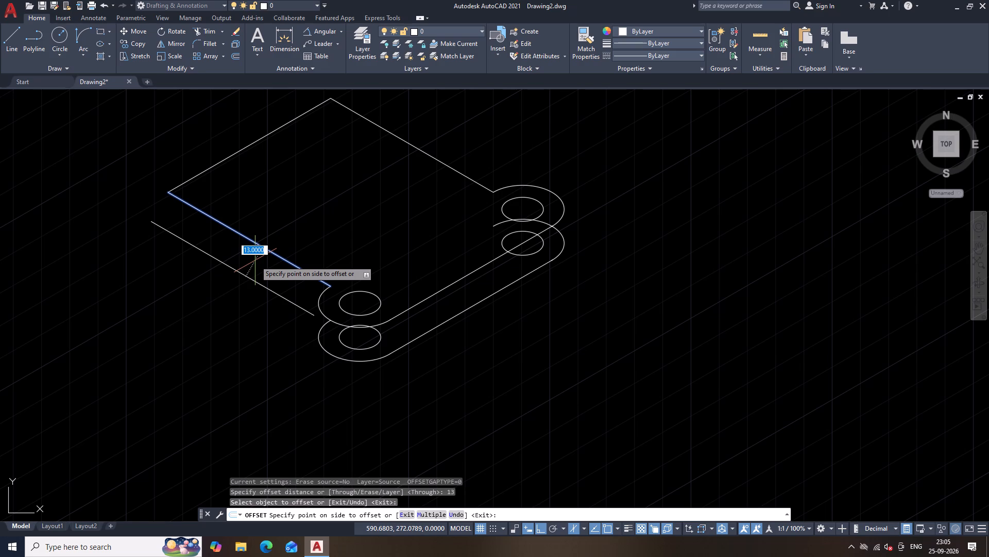
scroll(255, 260, up, 2)
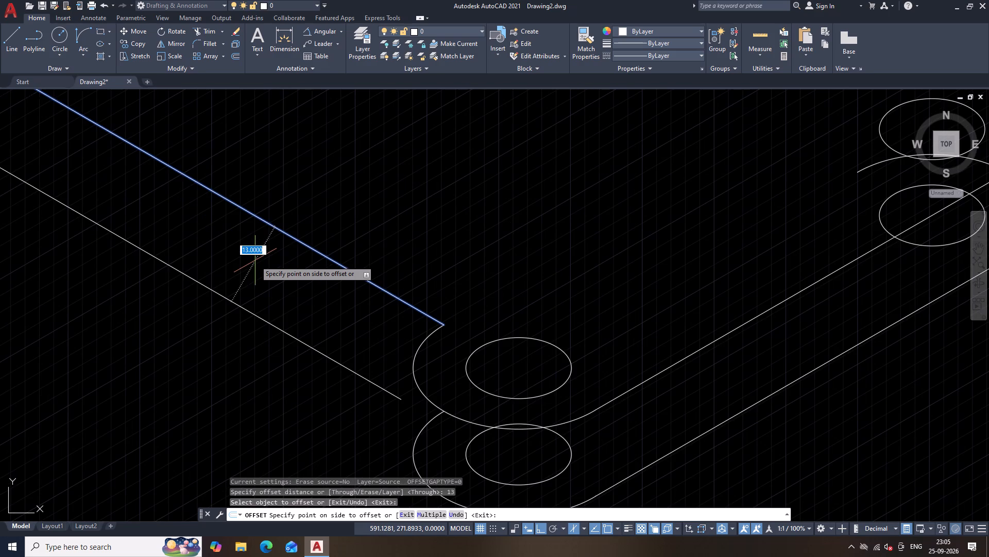
scroll(255, 260, down, 2)
key(Escape)
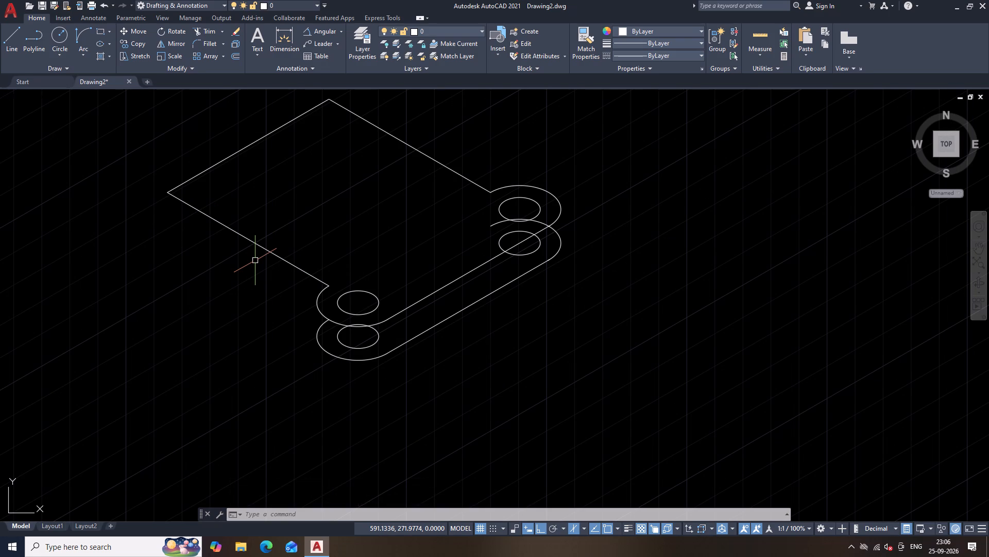
scroll(255, 260, up, 1)
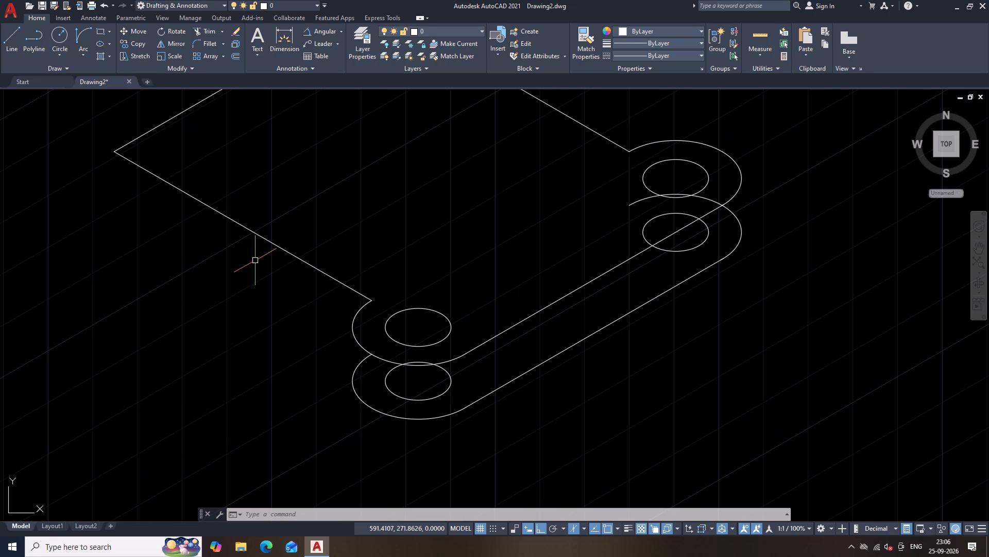
text(OF)
key(space)
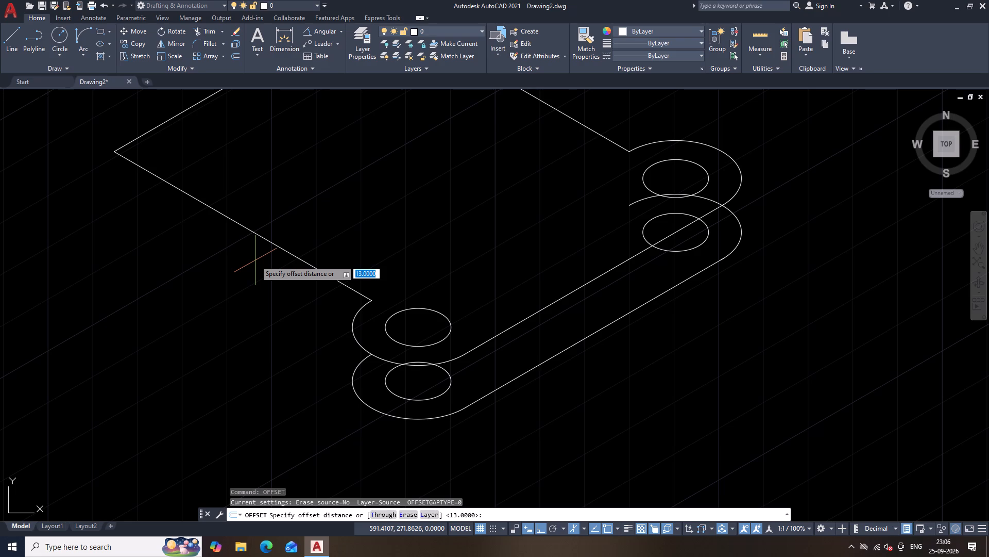
key(space)
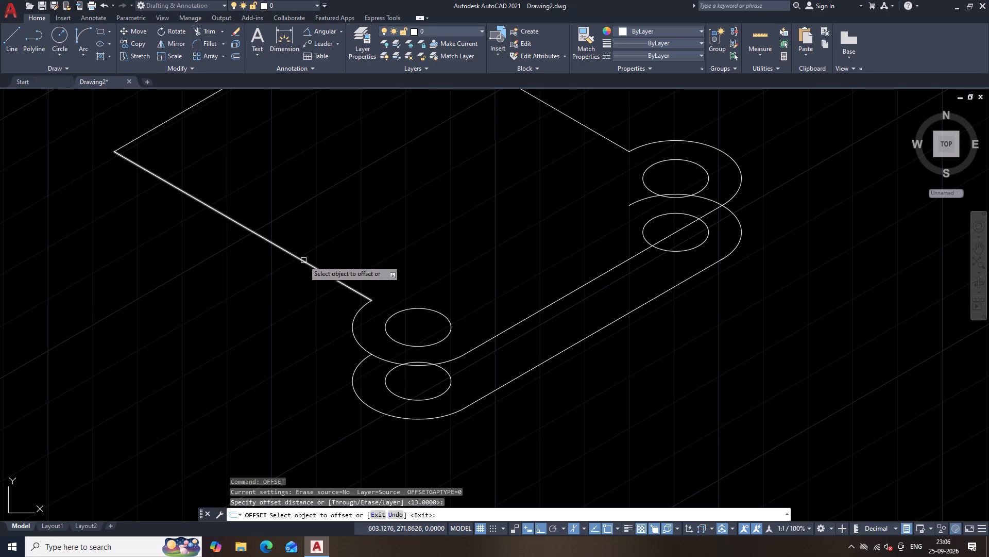
click(303, 260)
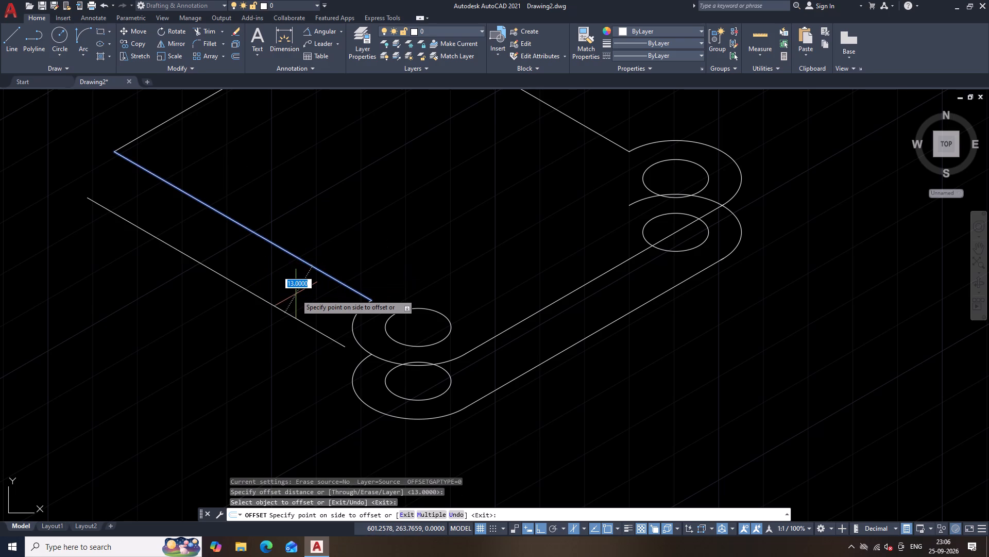
click(296, 294)
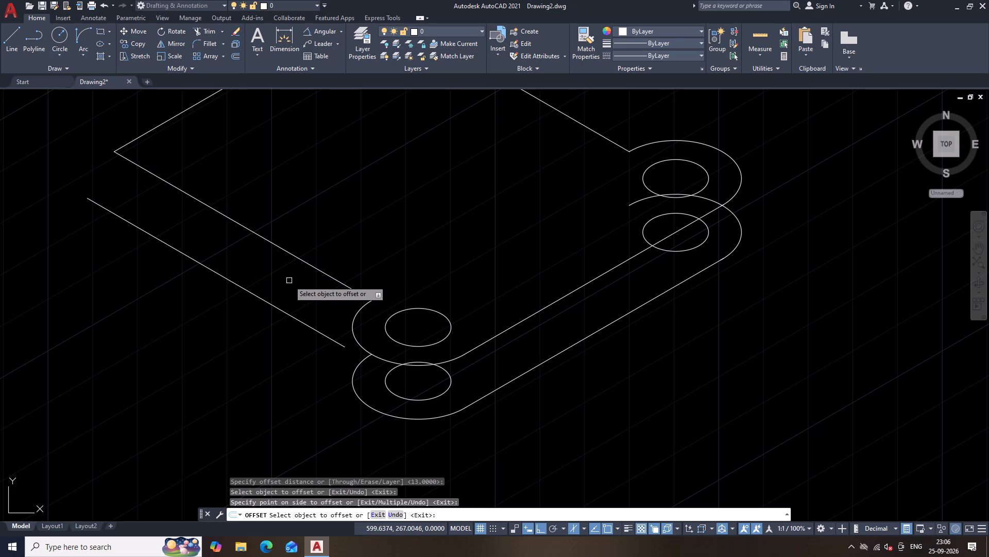
key(Escape)
Extend the lower end of the offset lower-left line to the copied lower corner arc.
text(EX)
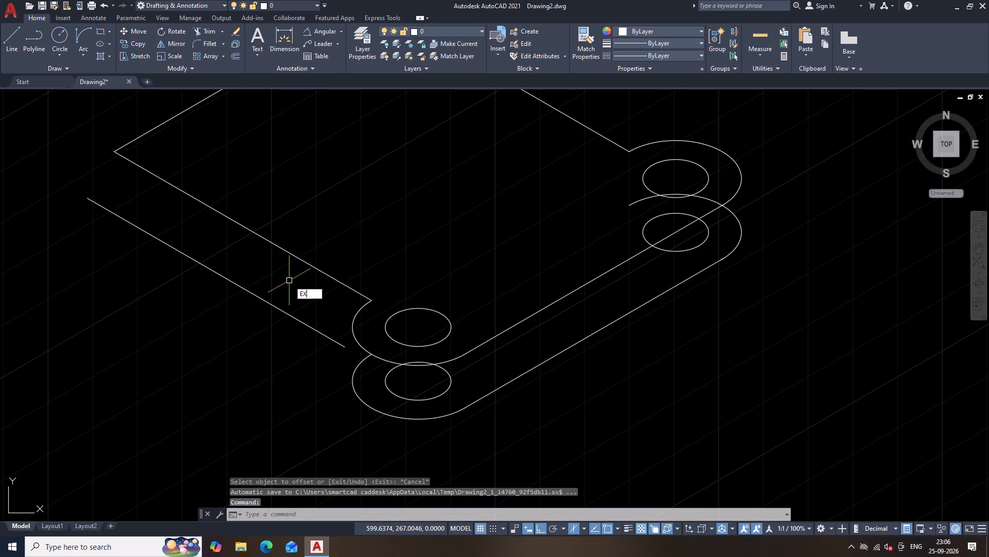
key(space)
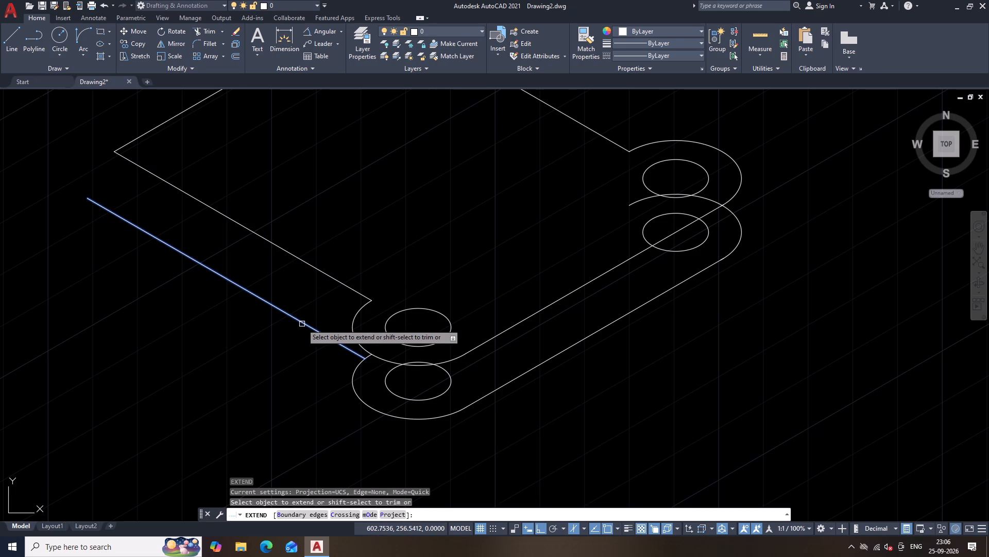
click(302, 324)
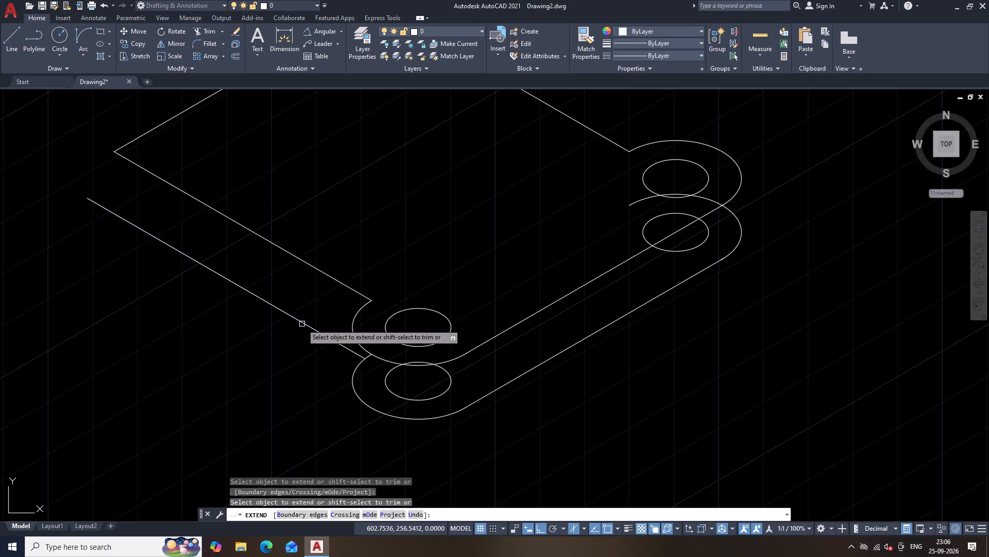
key(Escape)
Trim away the copied hole ellipses below the lower and right corner holes.
scroll(292, 365, down, 1)
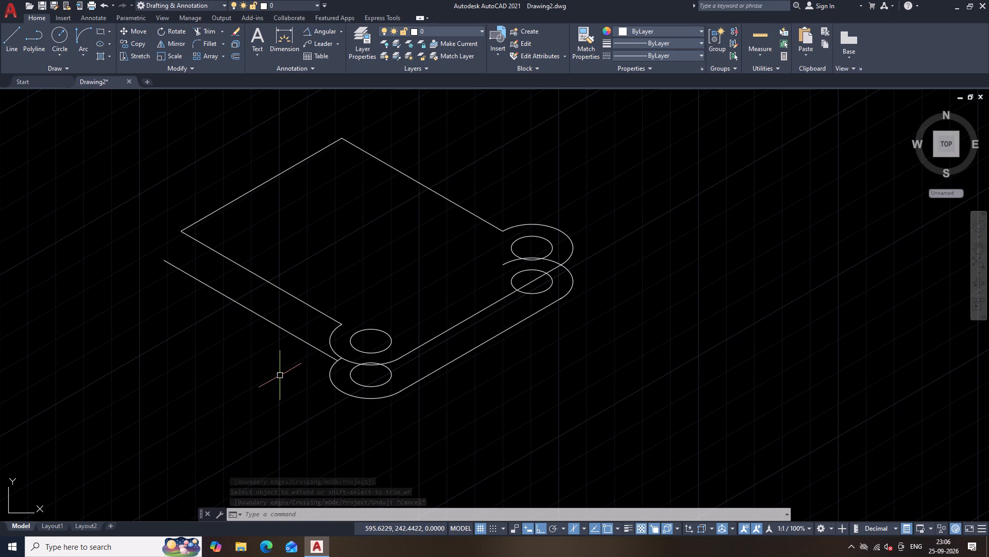
text(TR)
key(space)
scroll(278, 376, up, 1)
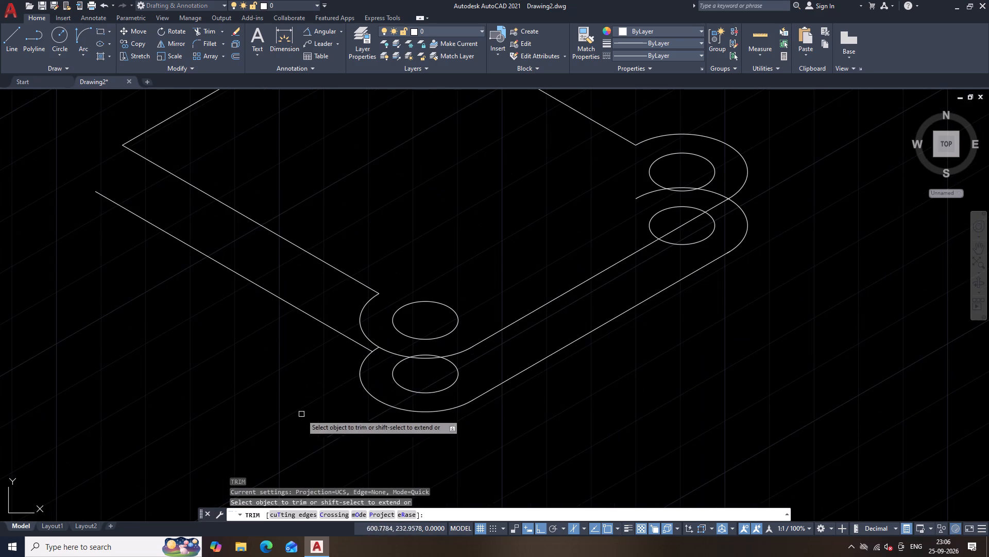
click(395, 378)
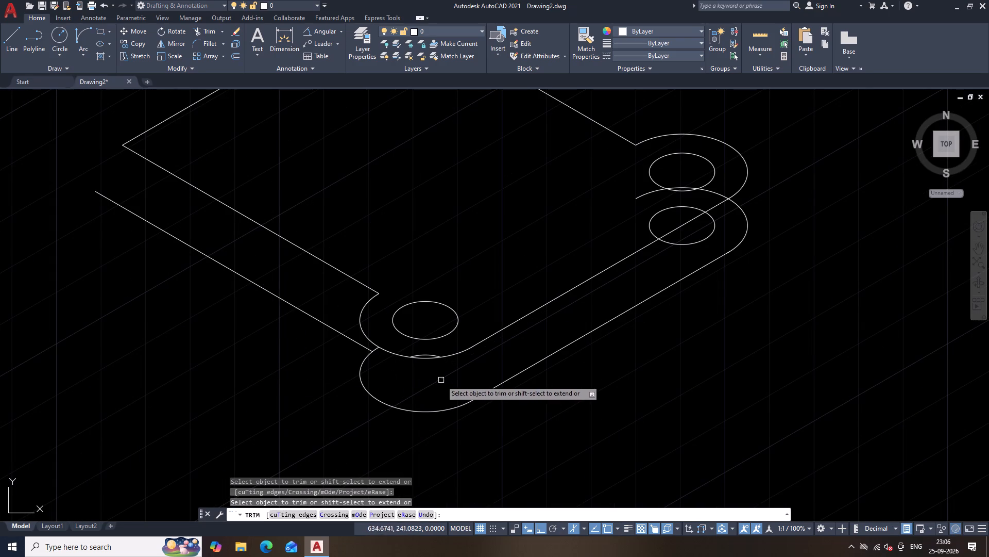
click(427, 355)
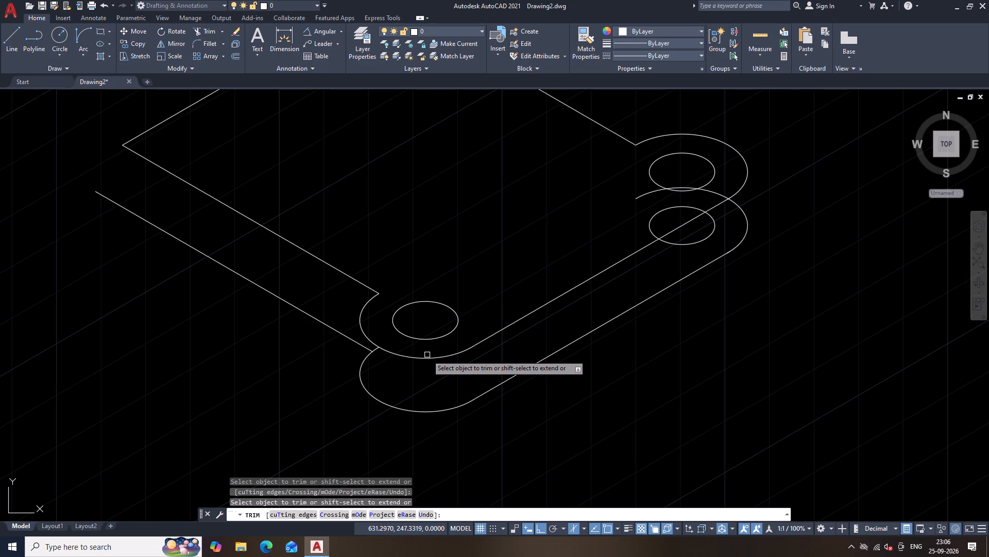
click(712, 232)
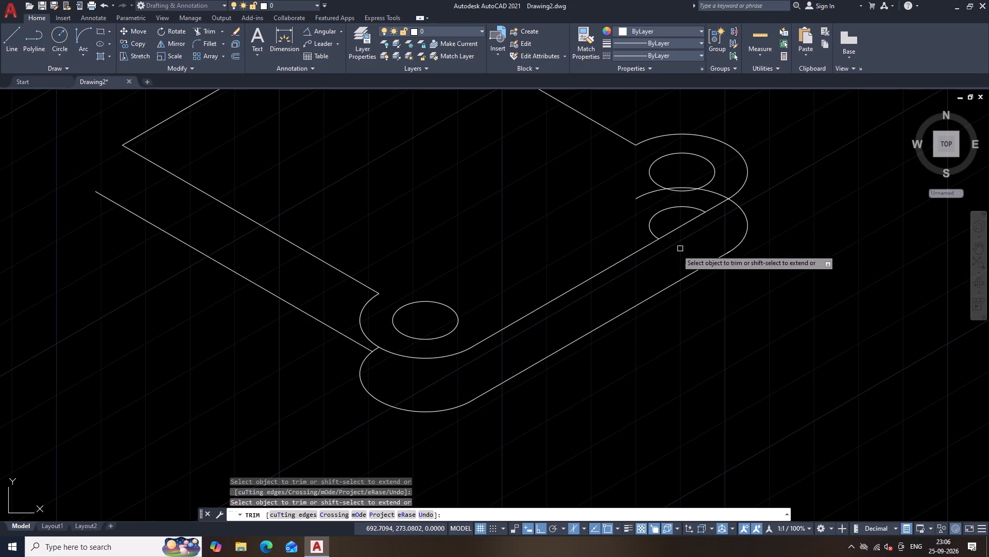
click(656, 216)
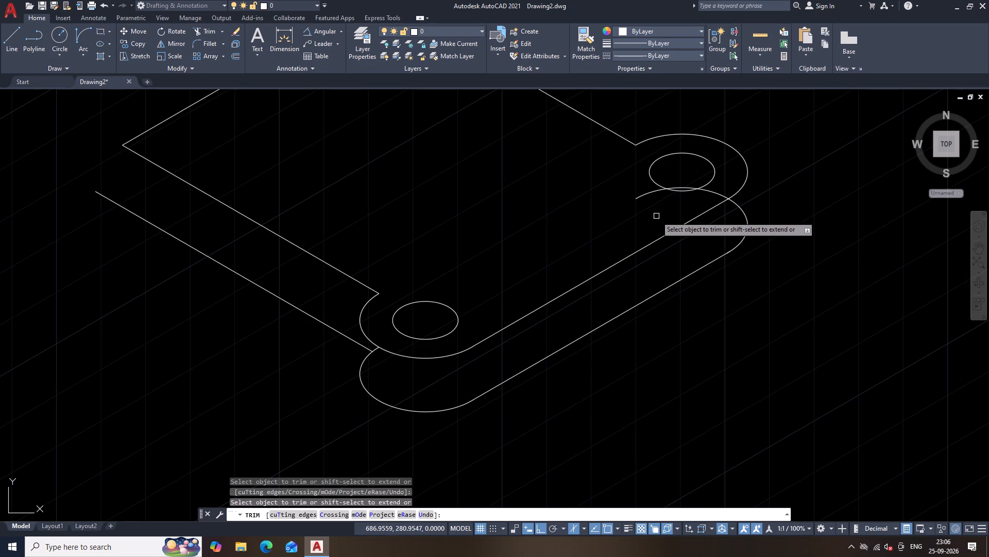
Trim away the portions of the copied right corner arc that cross the plate's top face and the right hole.
click(649, 195)
scroll(667, 206, up, 1)
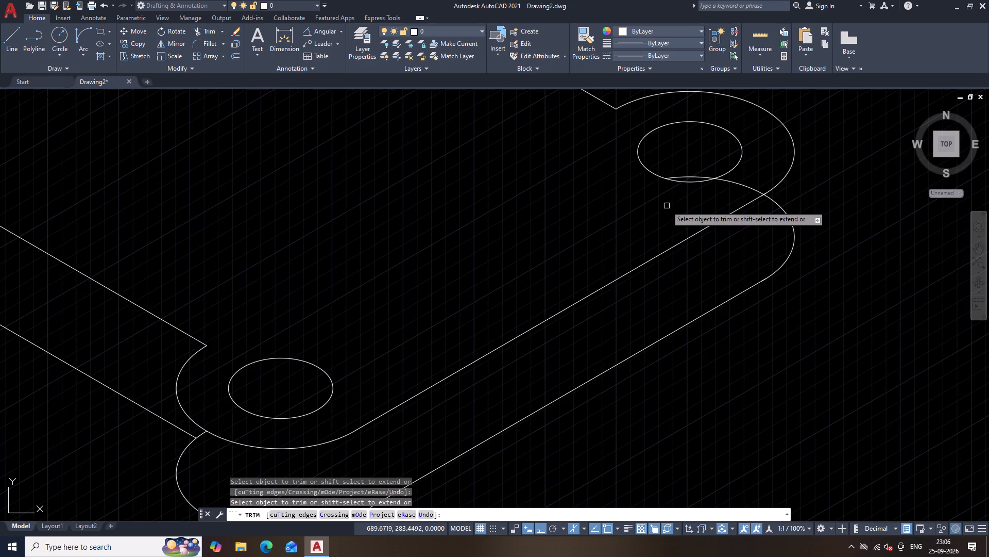
click(745, 186)
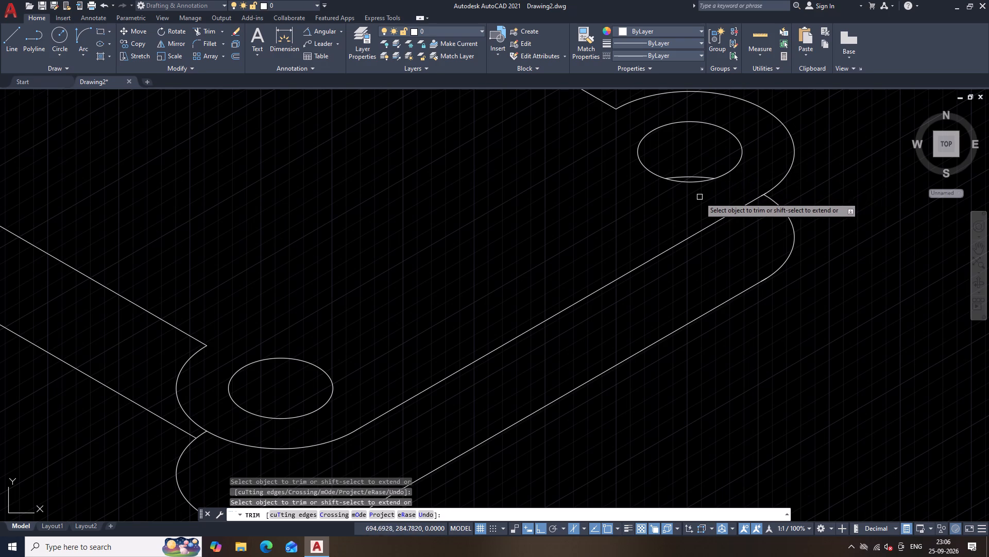
scroll(700, 197, down, 1)
scroll(697, 179, up, 2)
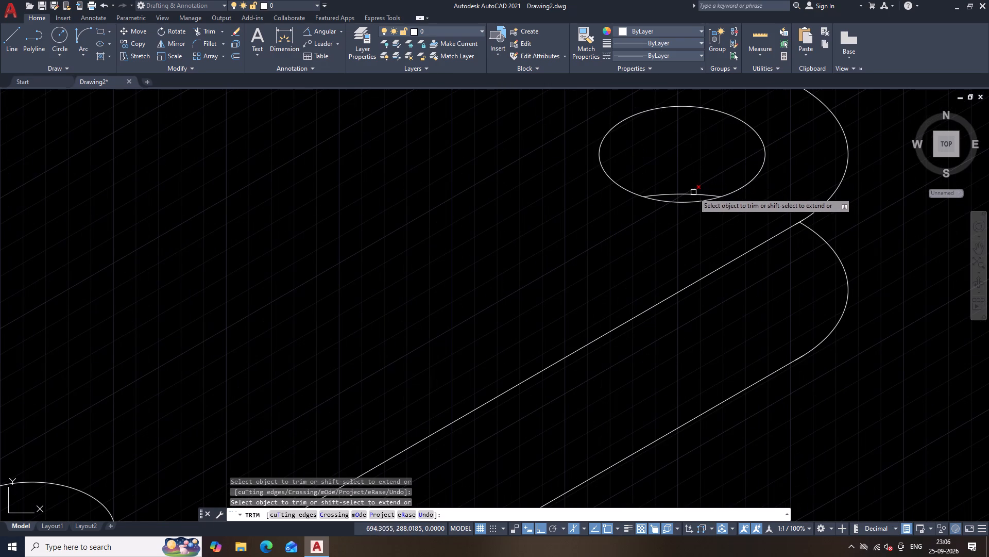
click(692, 193)
scroll(509, 264, down, 2)
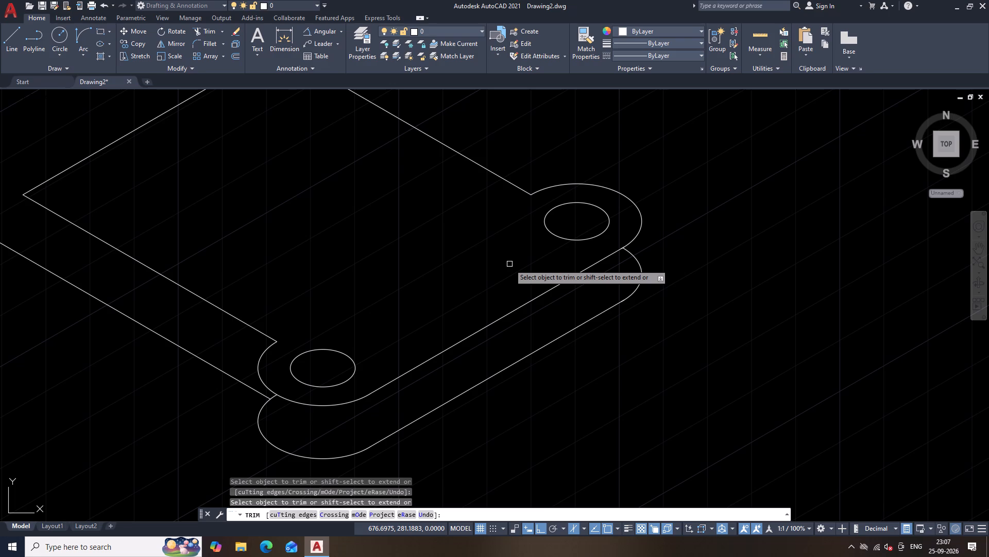
key(Escape)
Draw a vertical line joining the outermost quadrant points of the copied and original right corner arcs.
text(L)
key(space)
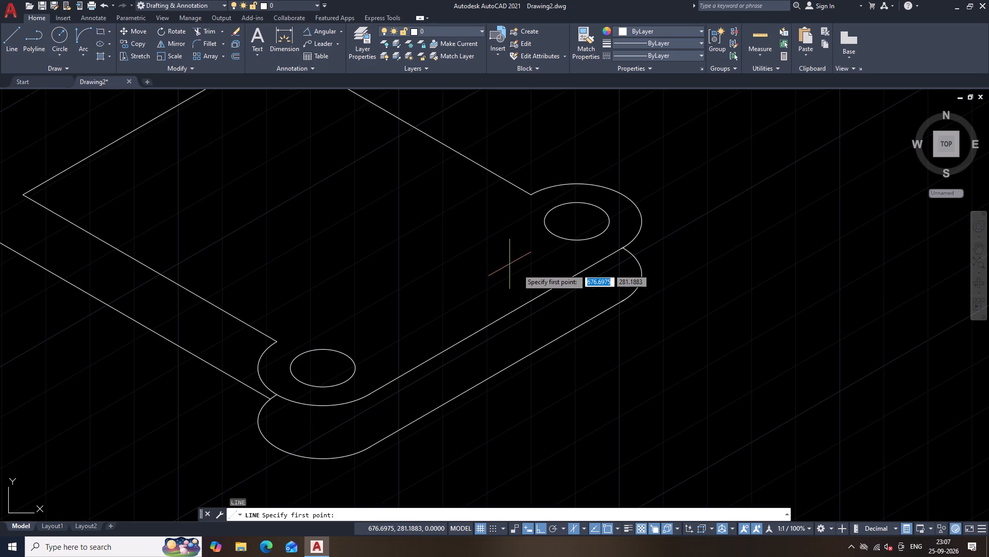
click(643, 277)
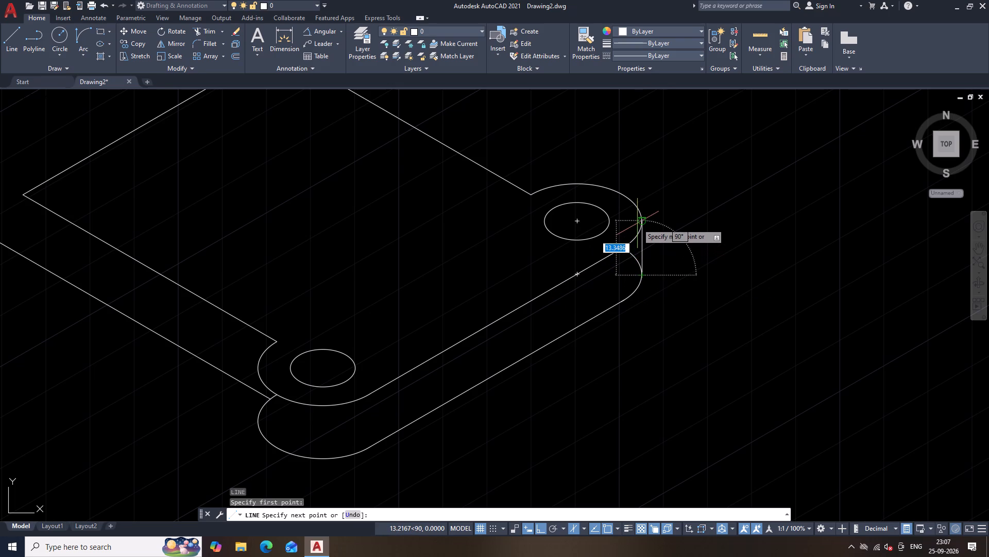
click(637, 223)
key(Escape)
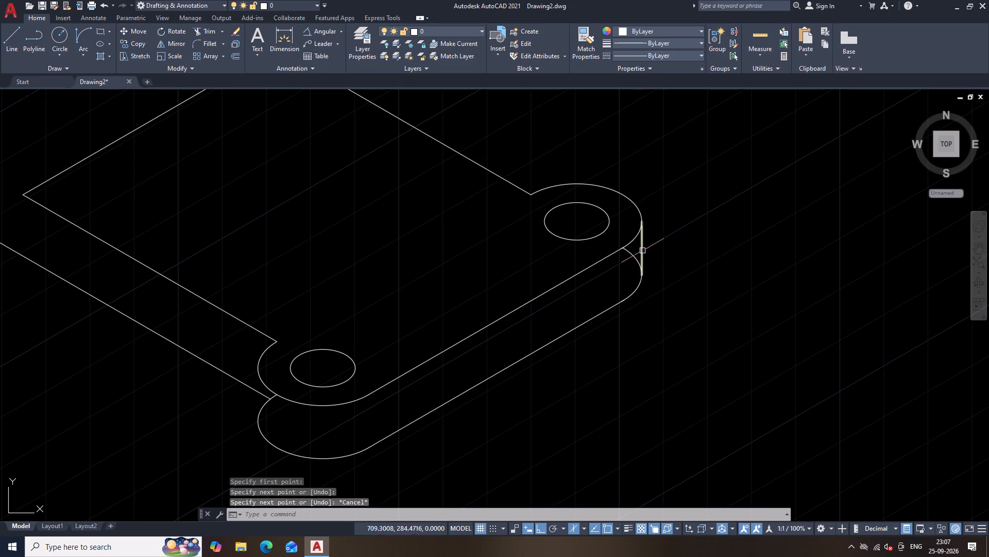
Trim the copied right corner arc inside the new vertical line and the copied lower corner arc's stub past the offset edge.
key(t)
text(R)
key(space)
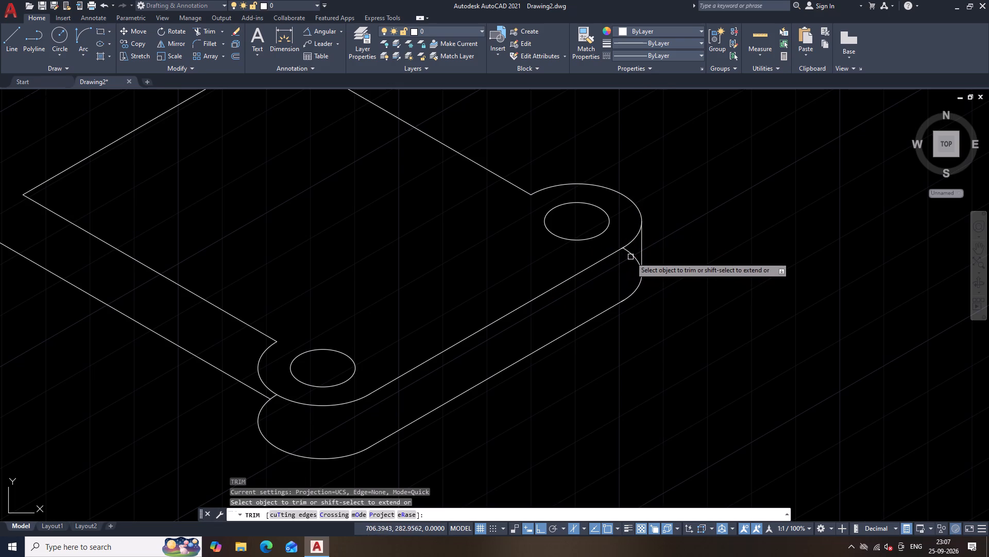
click(631, 256)
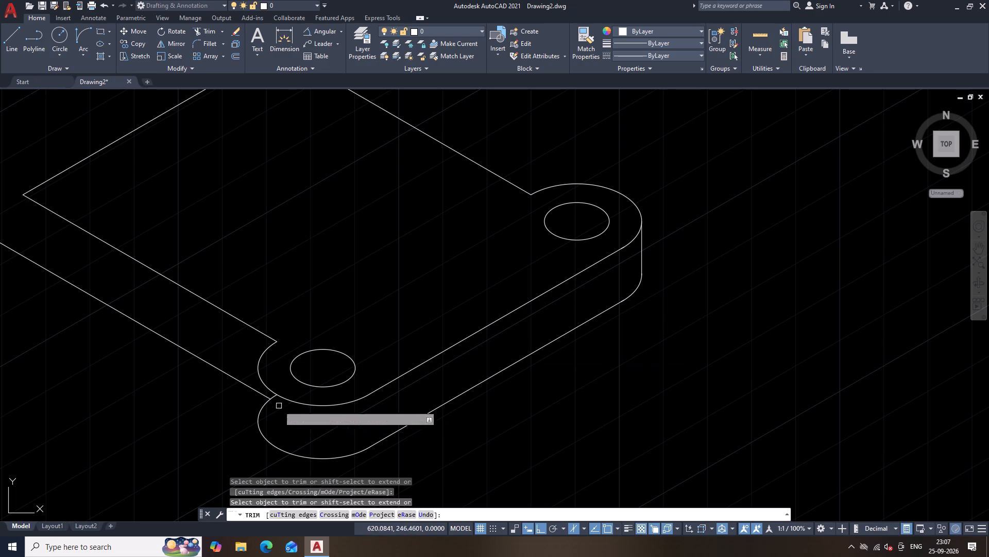
click(272, 398)
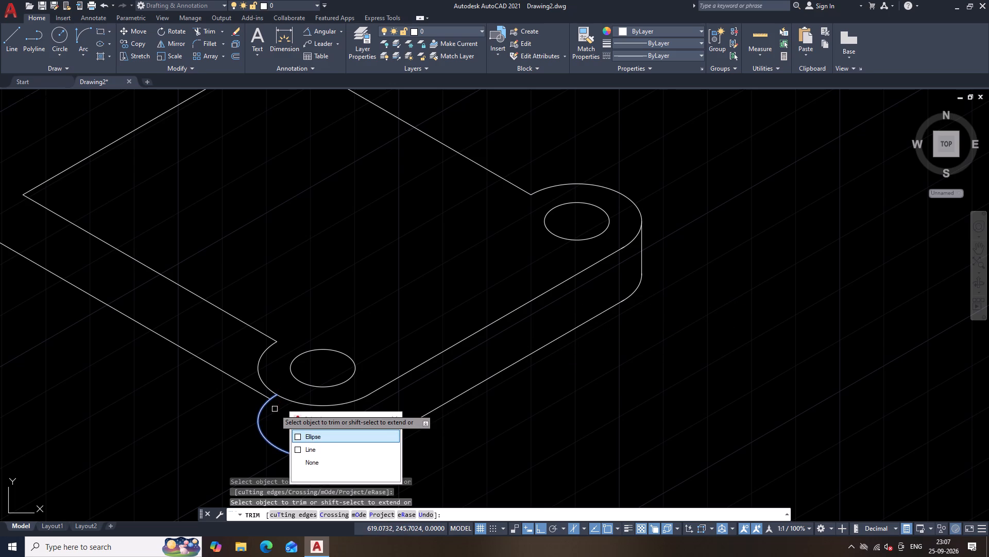
scroll(275, 409, up, 1)
key(Escape)
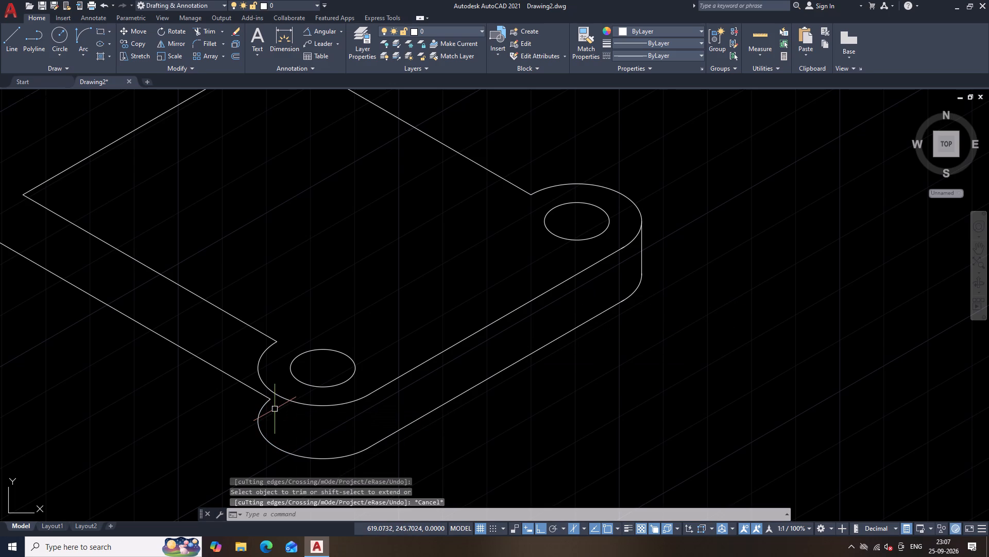
Draw a vertical line 108 long upward from the free upper end of the offset lower-left edge.
scroll(275, 409, up, 2)
scroll(278, 413, down, 4)
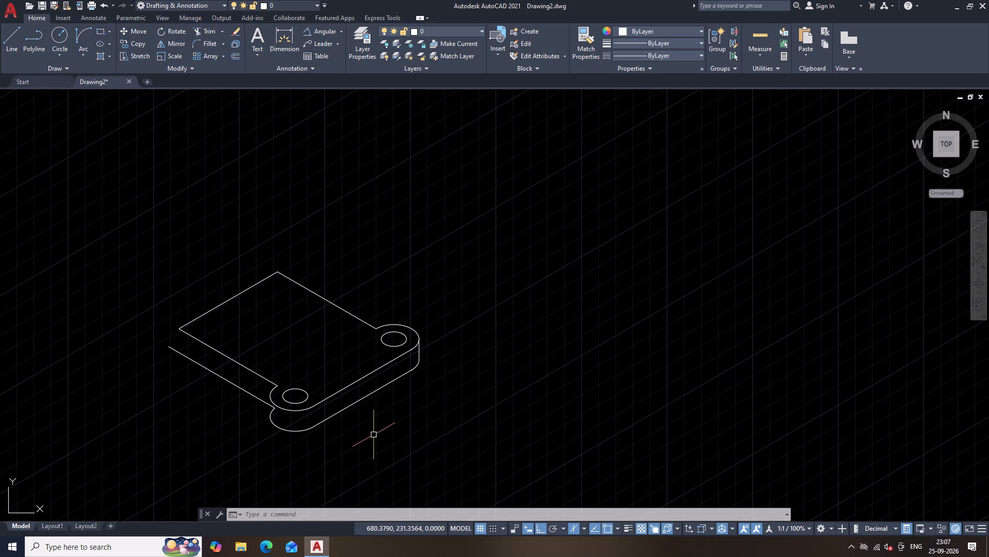
key(l)
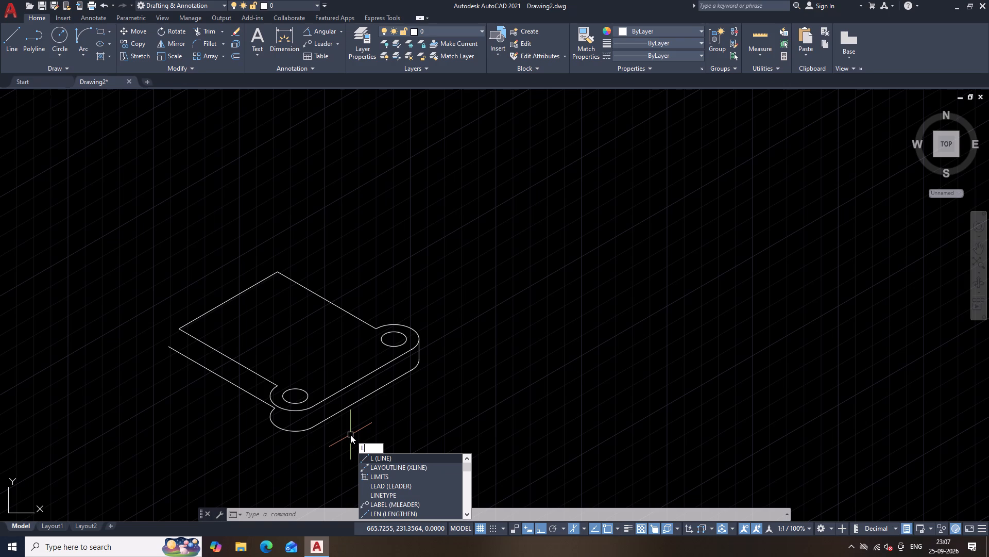
key(space)
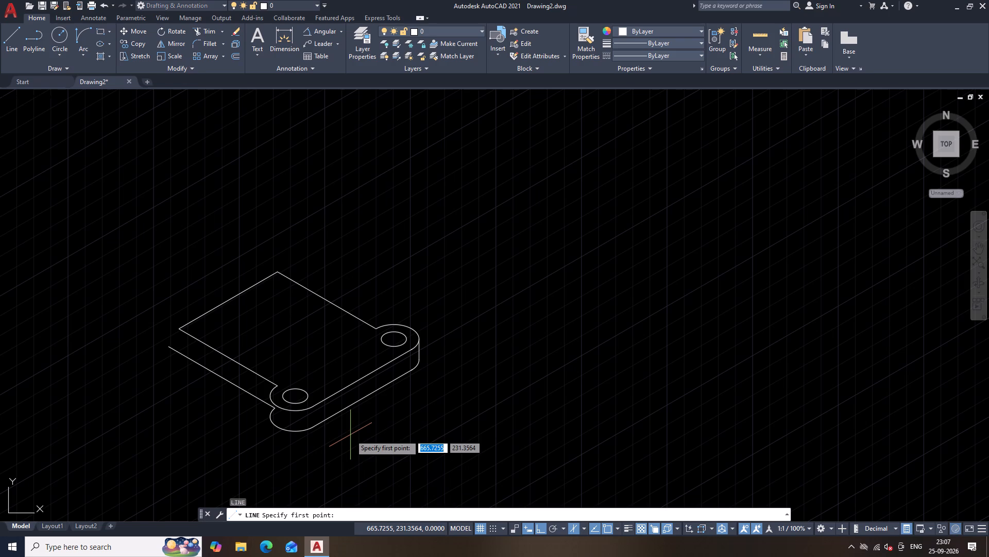
click(167, 346)
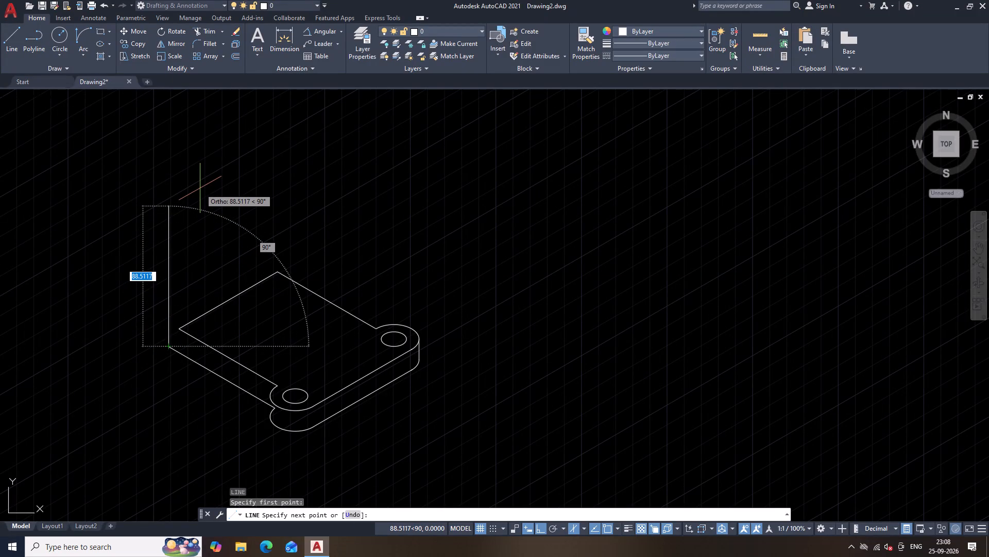
text(108)
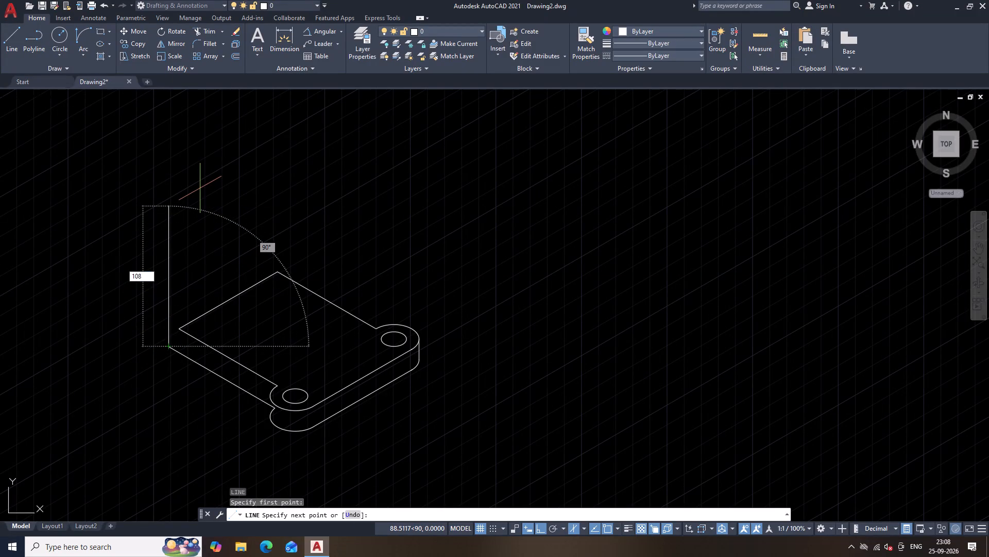
key(Return)
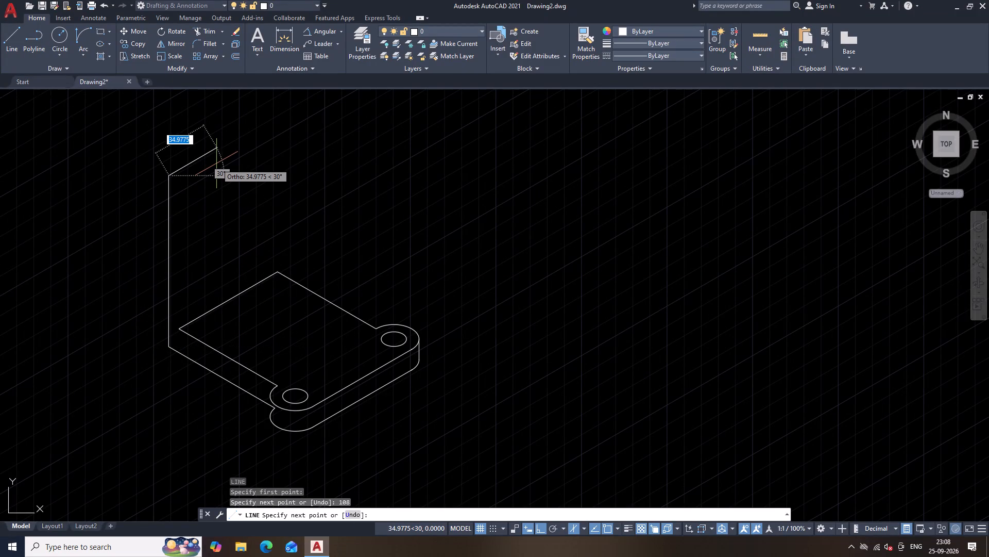
key(Escape)
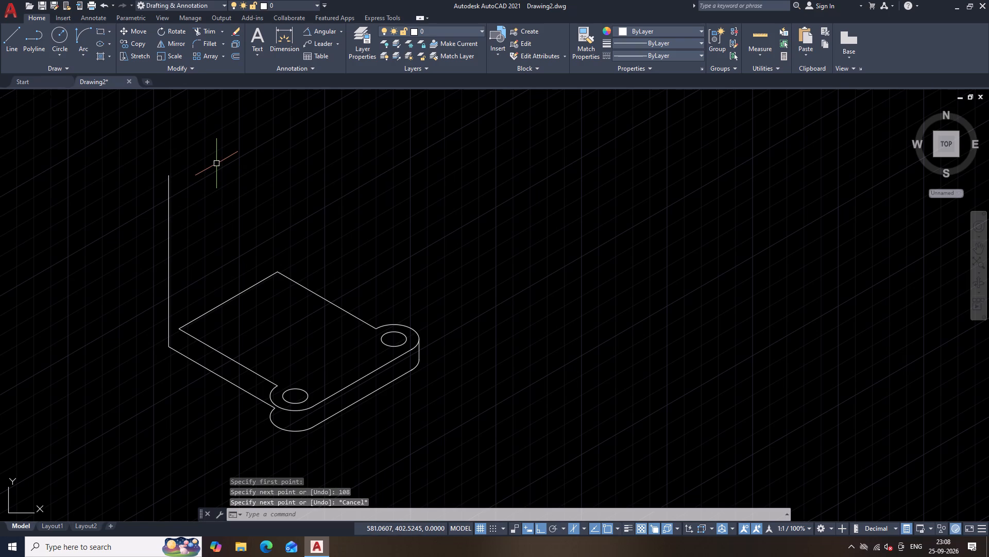
Draw a vertical line 95 long upward from the left corner of the plate's top face.
key(space)
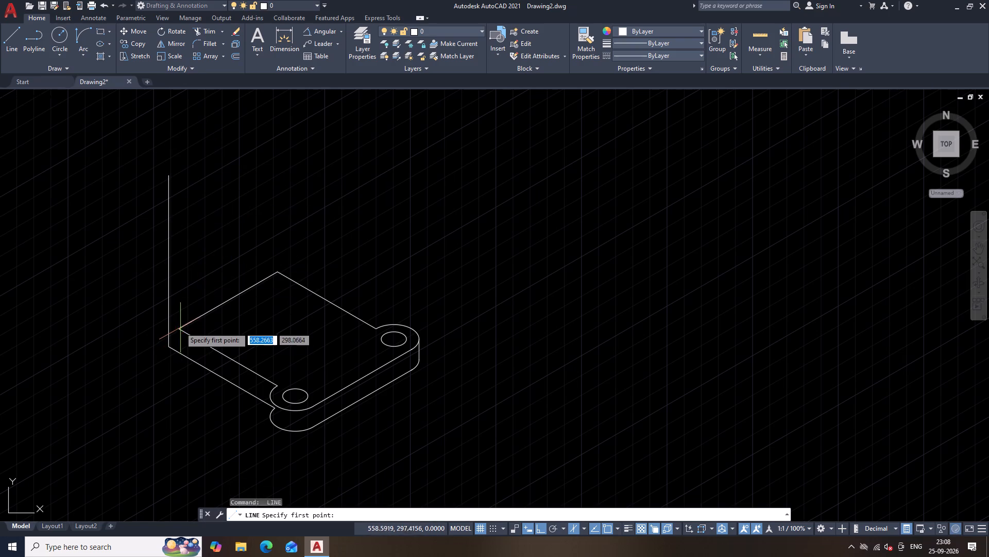
click(179, 326)
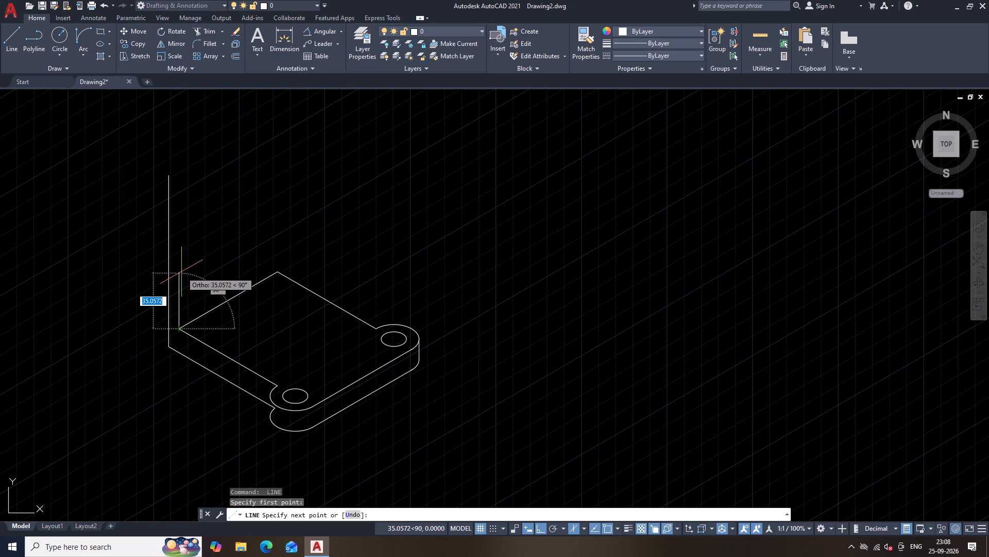
text(95)
key(Return)
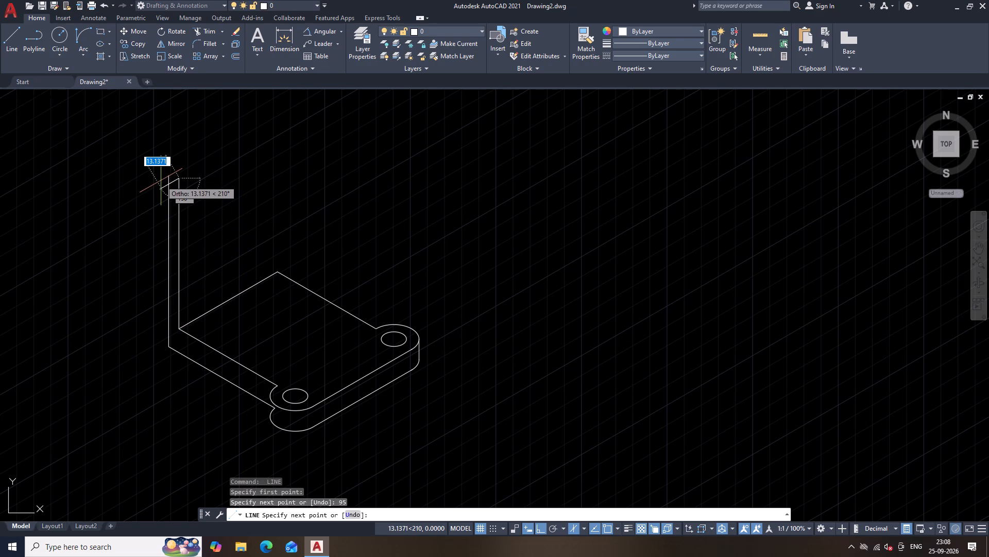
key(Escape)
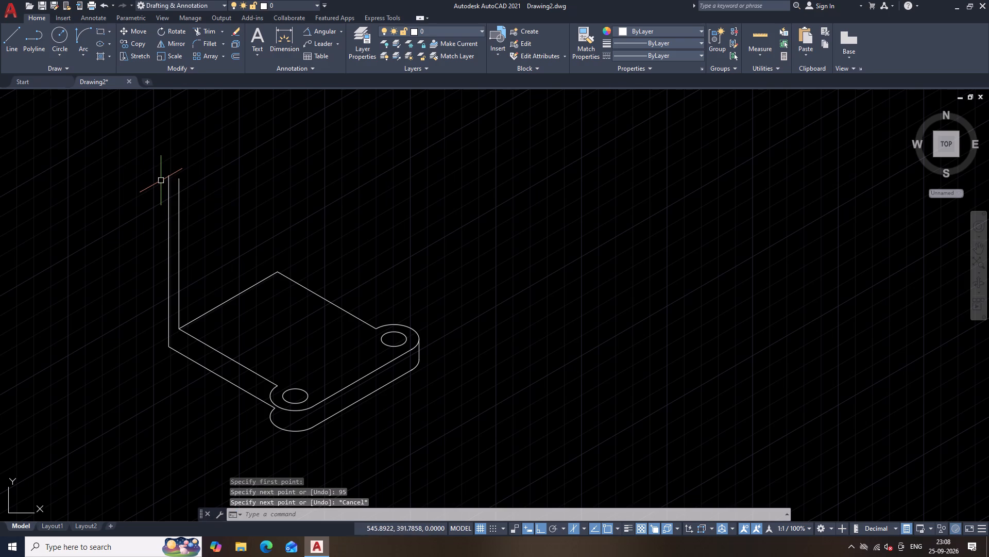
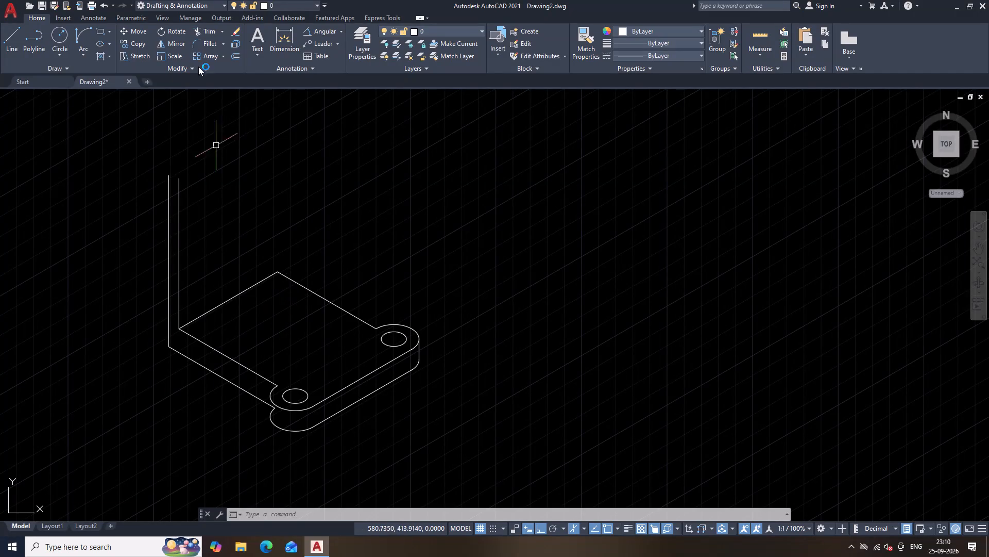
Measure the distance across the plate's top face, parallel to its lower-left edge, with a temporary aligned dimension in the left isoplane.
click(340, 30)
click(319, 68)
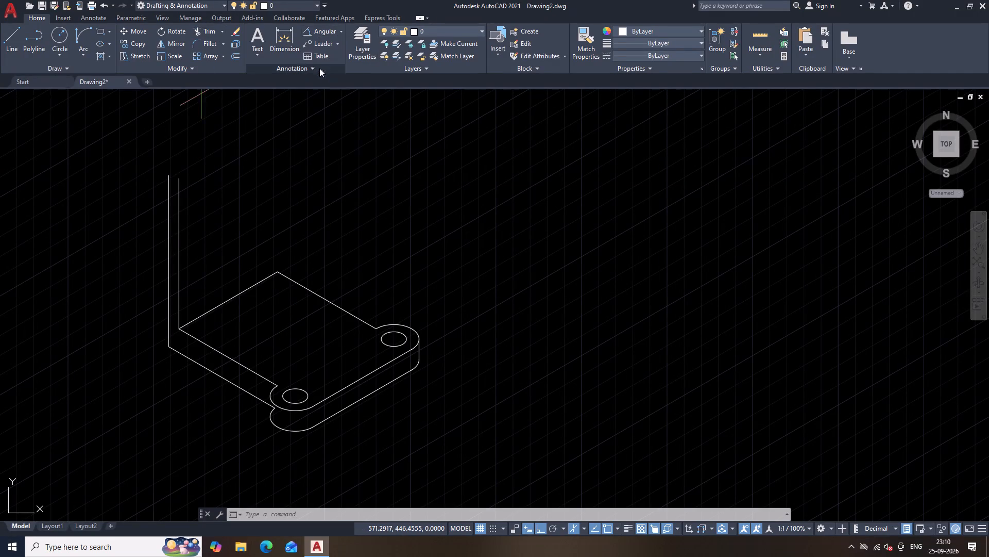
click(235, 296)
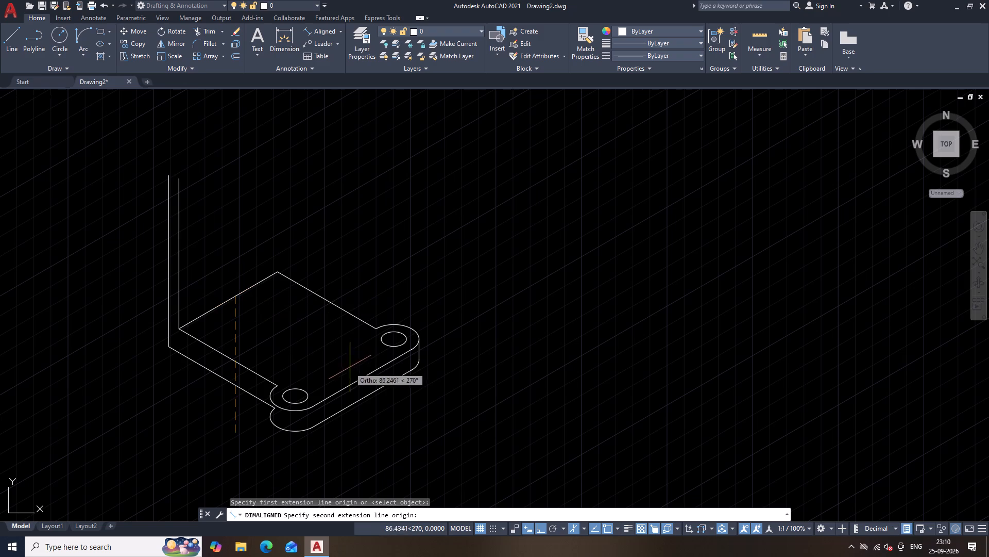
key(F5)
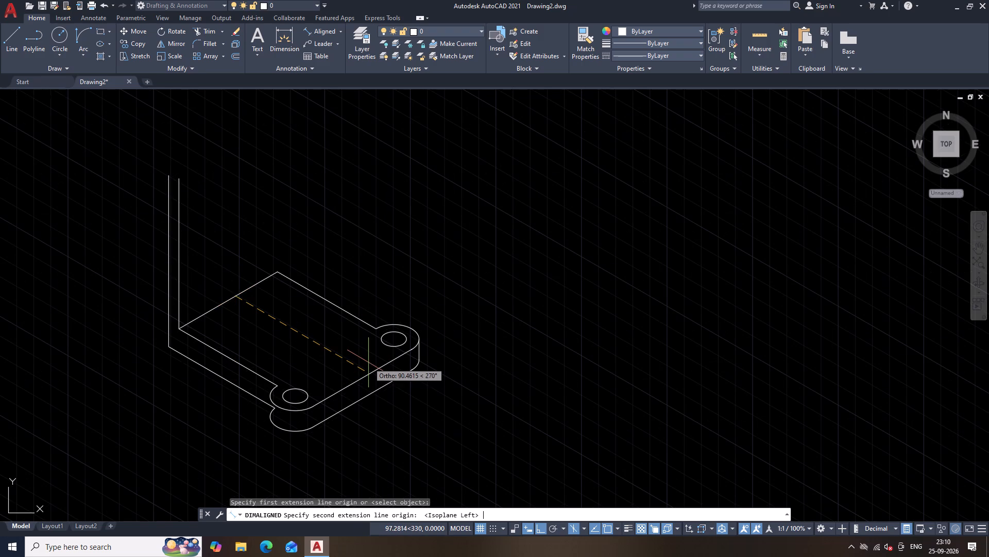
click(369, 373)
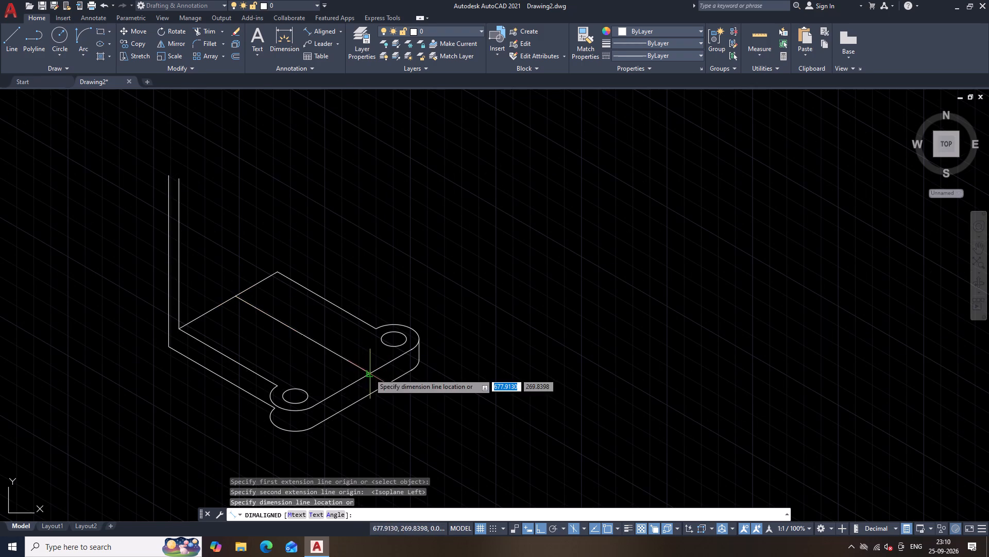
scroll(336, 357, down, 1)
scroll(336, 357, up, 2)
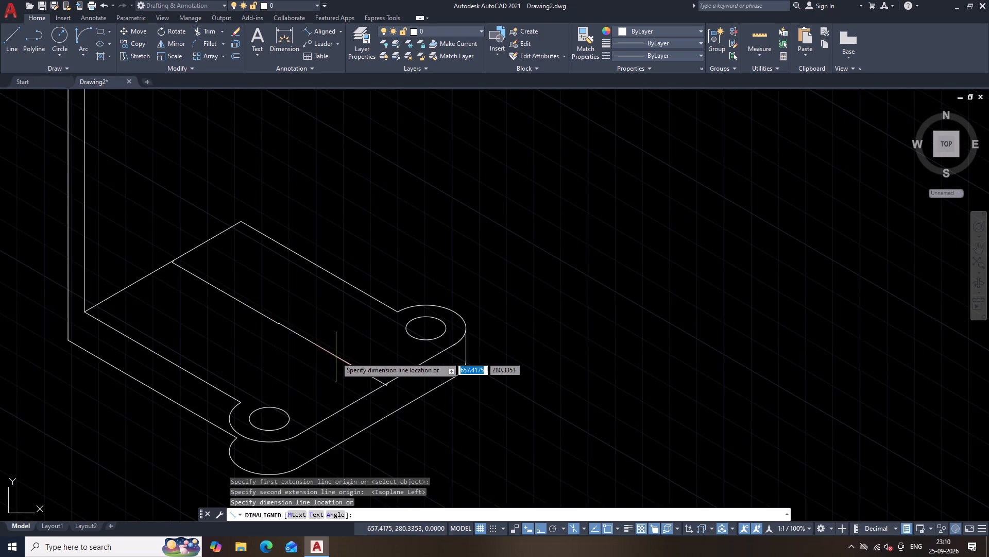
scroll(336, 357, up, 5)
middle_drag(349, 347, 518, 431)
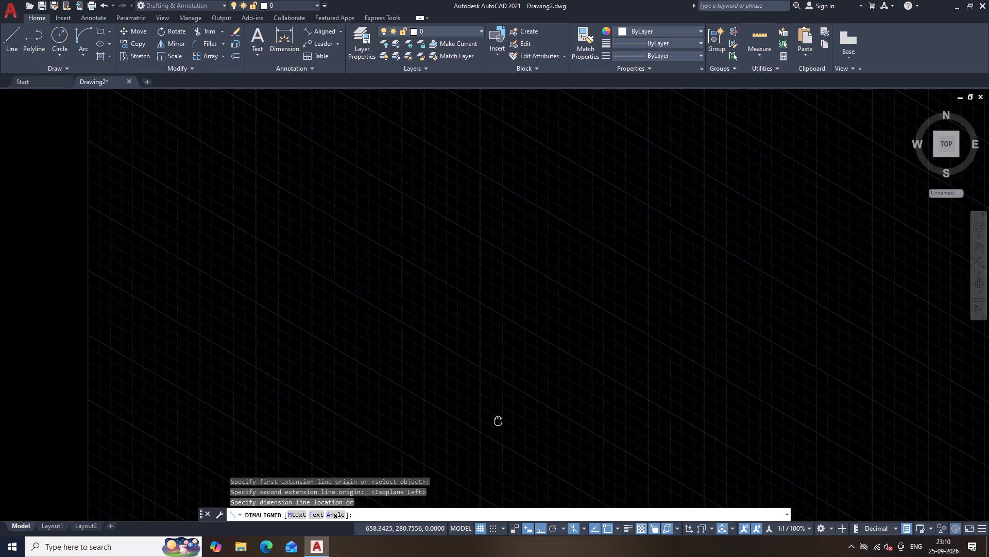
middle_drag(518, 431, 660, 399)
scroll(442, 378, down, 1)
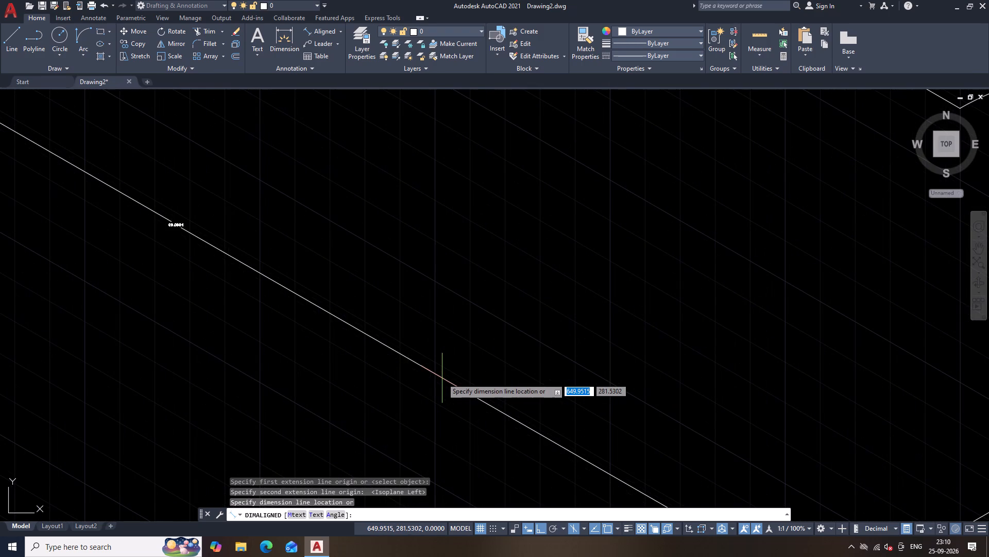
scroll(442, 378, up, 2)
middle_drag(442, 378, 668, 477)
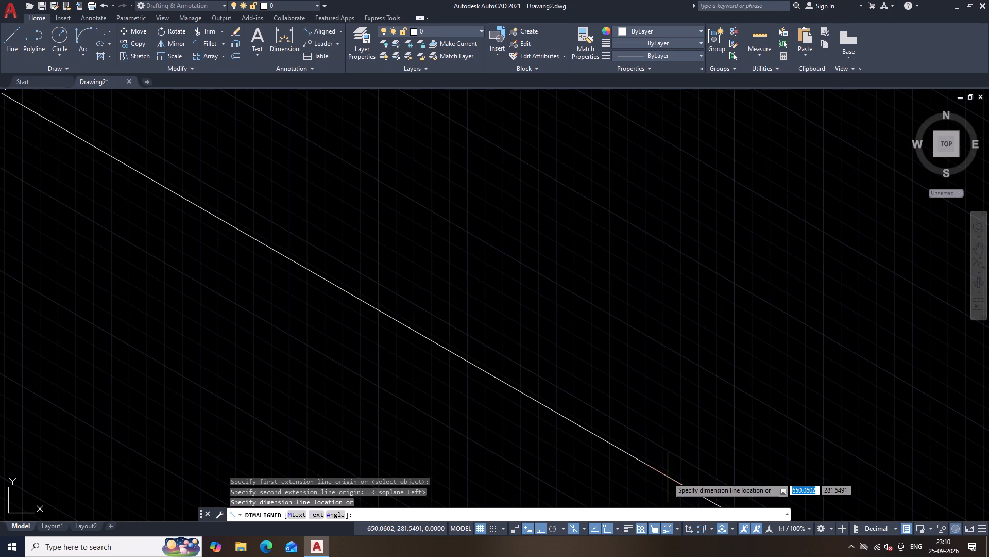
scroll(589, 461, up, 2)
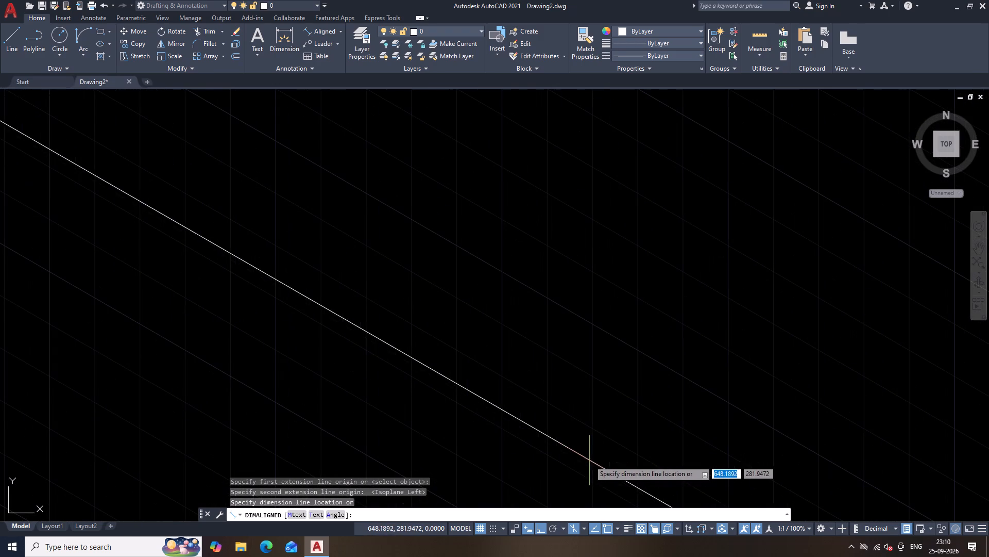
middle_drag(146, 239, 629, 480)
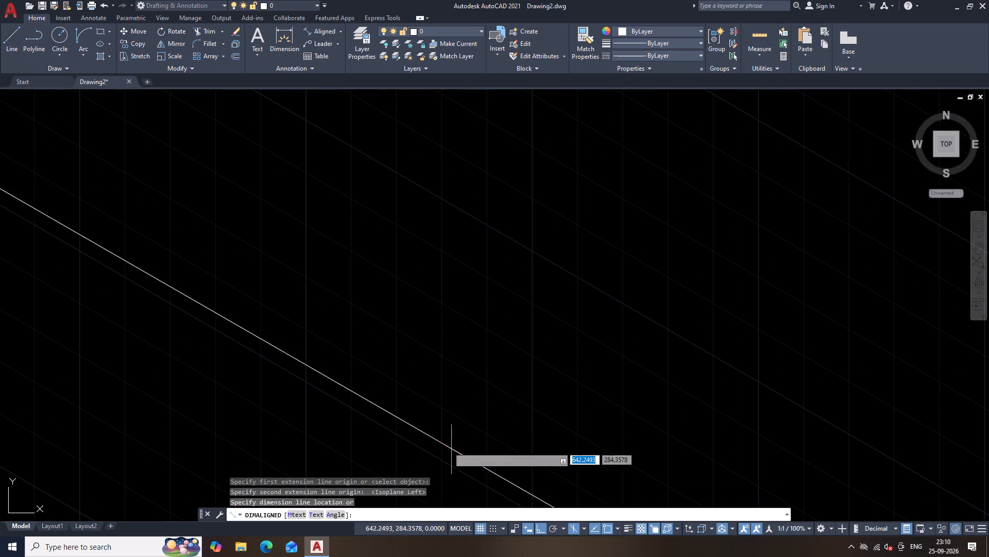
middle_drag(345, 375, 669, 473)
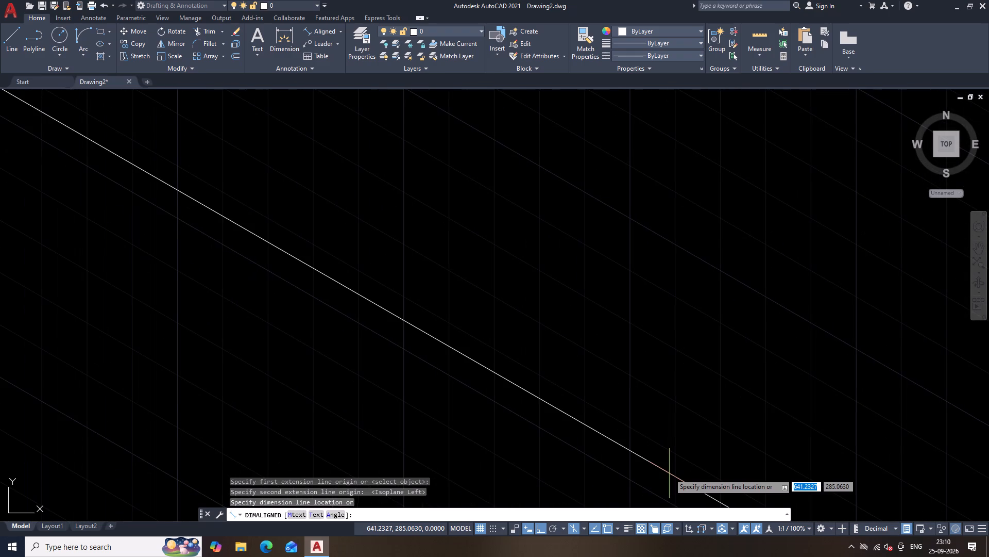
scroll(669, 473, up, 1)
scroll(669, 473, down, 3)
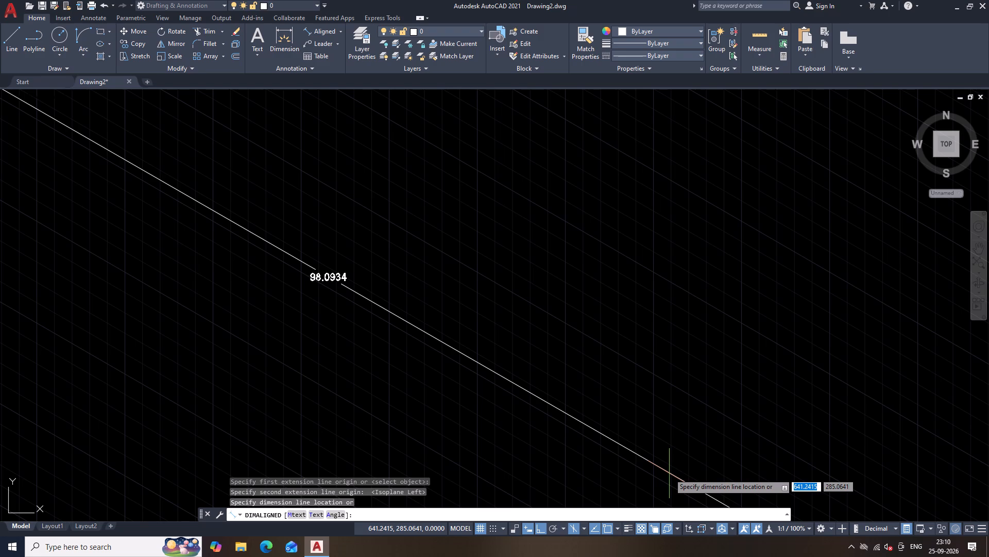
scroll(669, 473, down, 4)
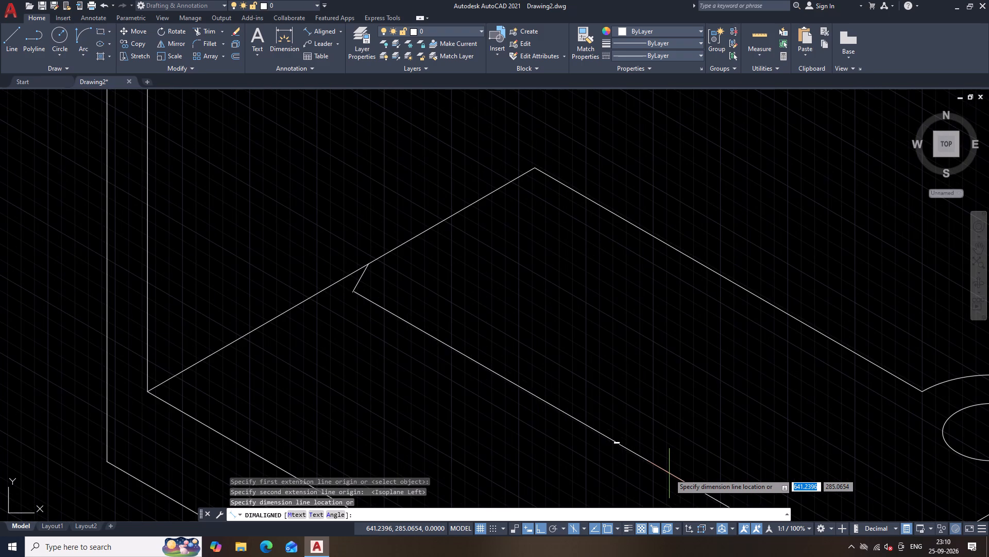
scroll(669, 473, down, 2)
middle_drag(669, 473, 500, 399)
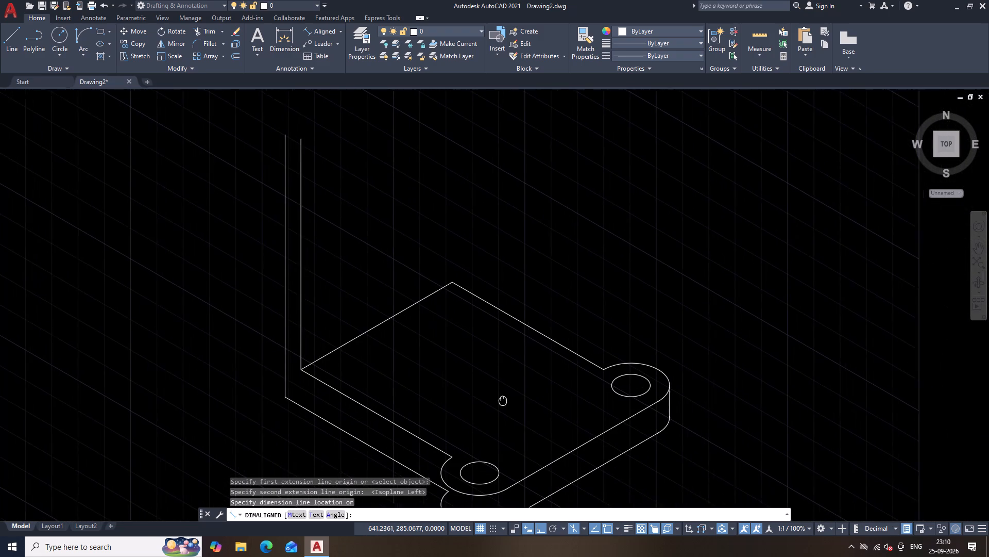
middle_drag(500, 399, 488, 390)
key(ctrl+z)
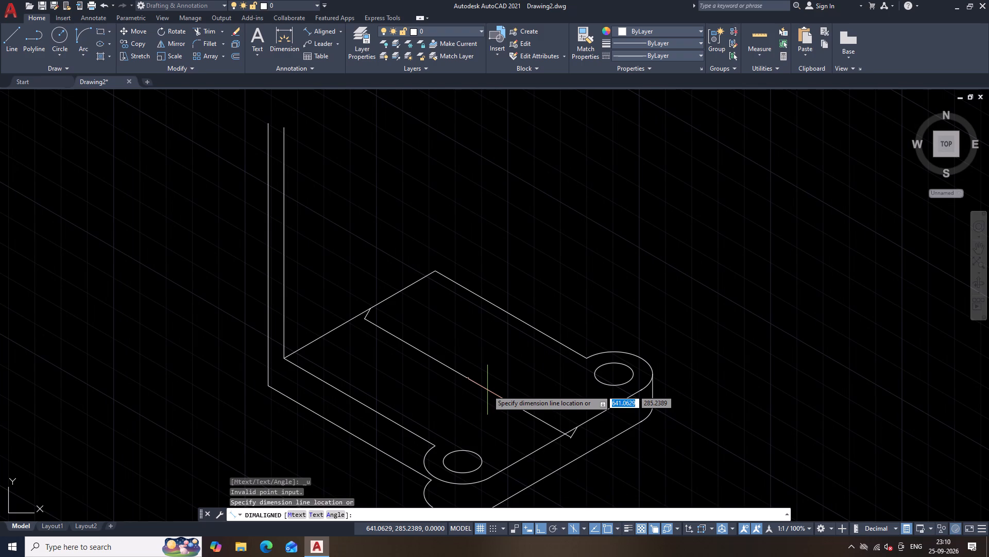
key(Escape)
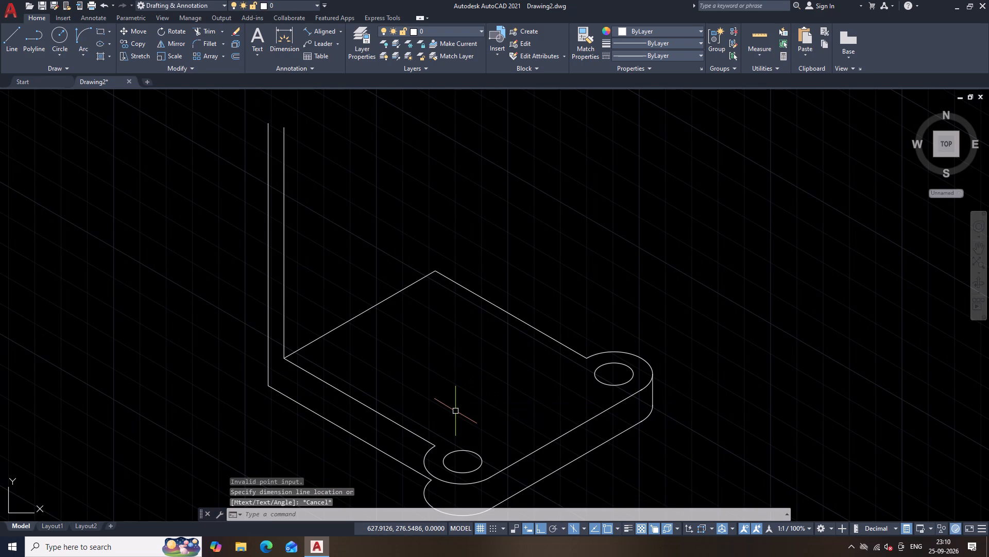
Draw a line 72 long from the lower corner arc's upper end along the top face's lower-left edge toward the wall.
scroll(455, 411, down, 1)
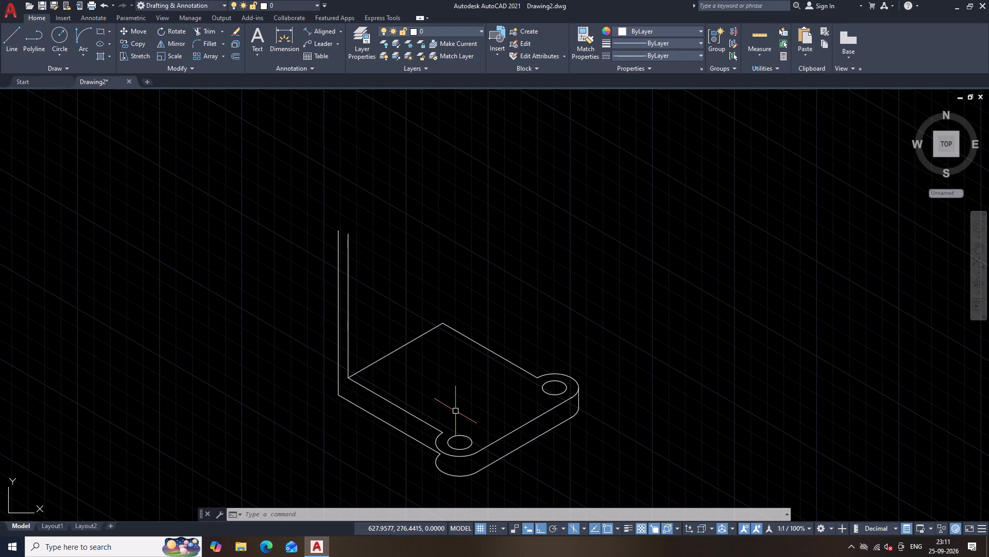
text(L)
key(space)
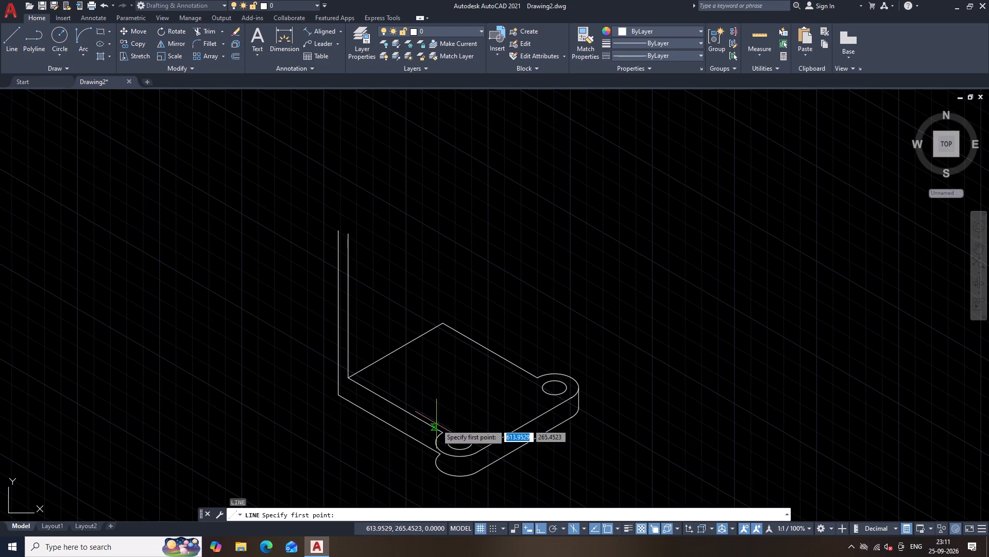
click(439, 433)
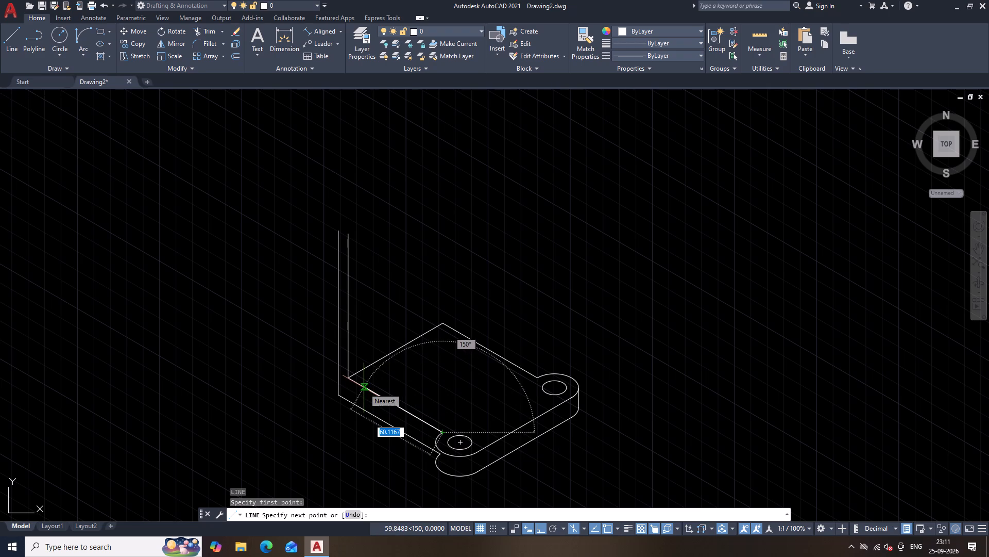
text(72)
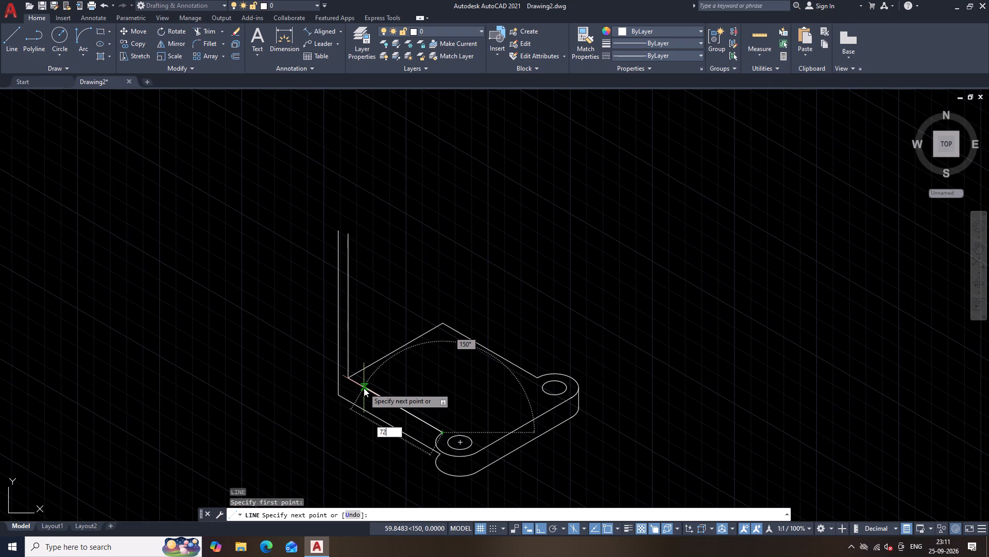
key(Return)
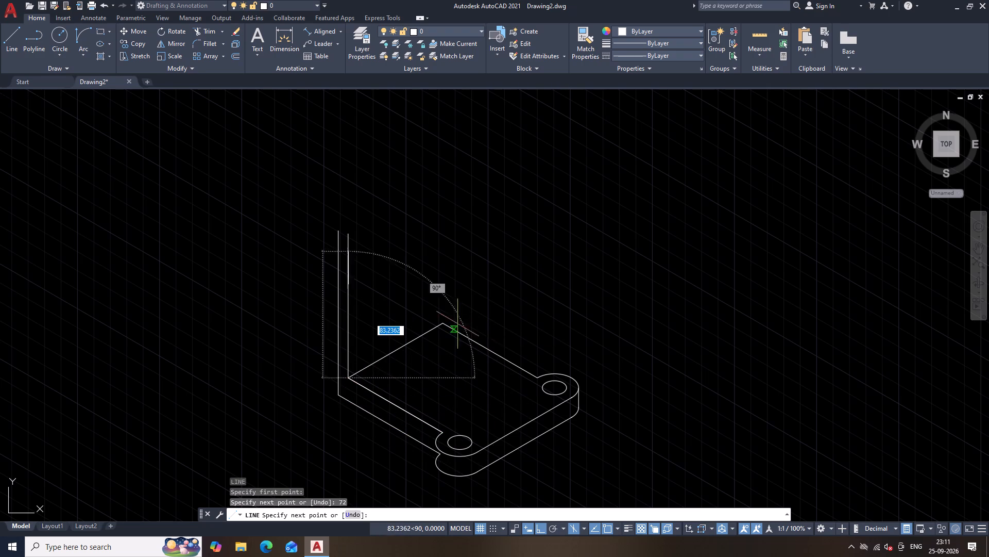
key(Escape)
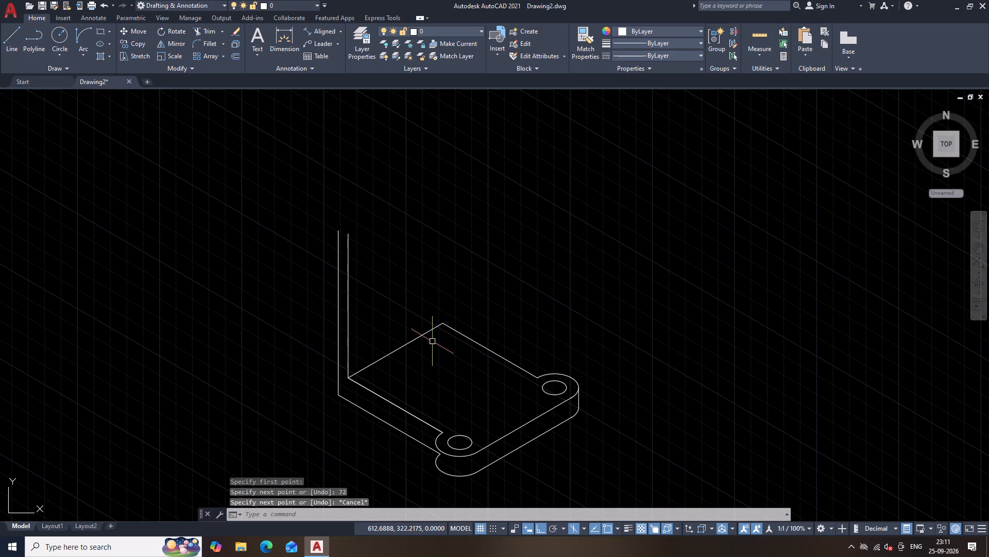
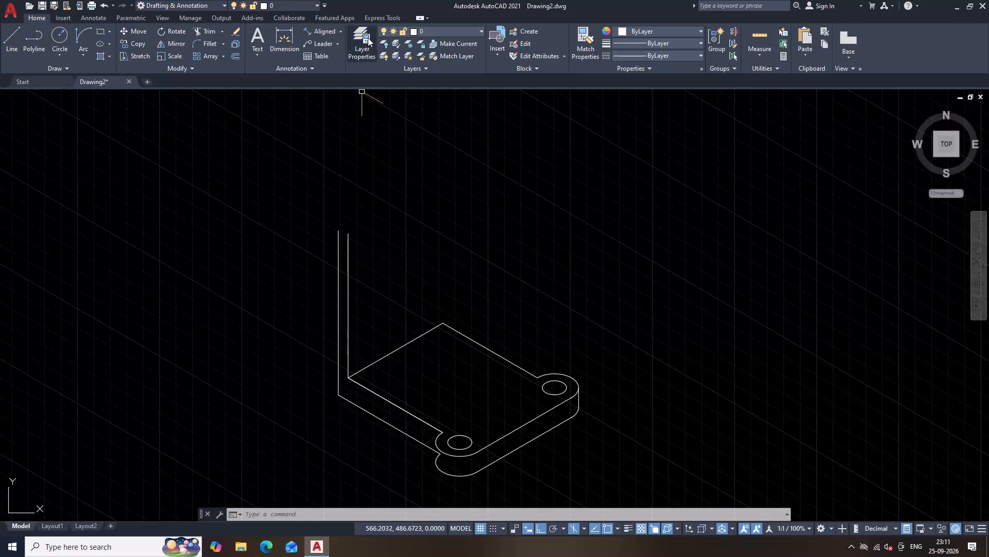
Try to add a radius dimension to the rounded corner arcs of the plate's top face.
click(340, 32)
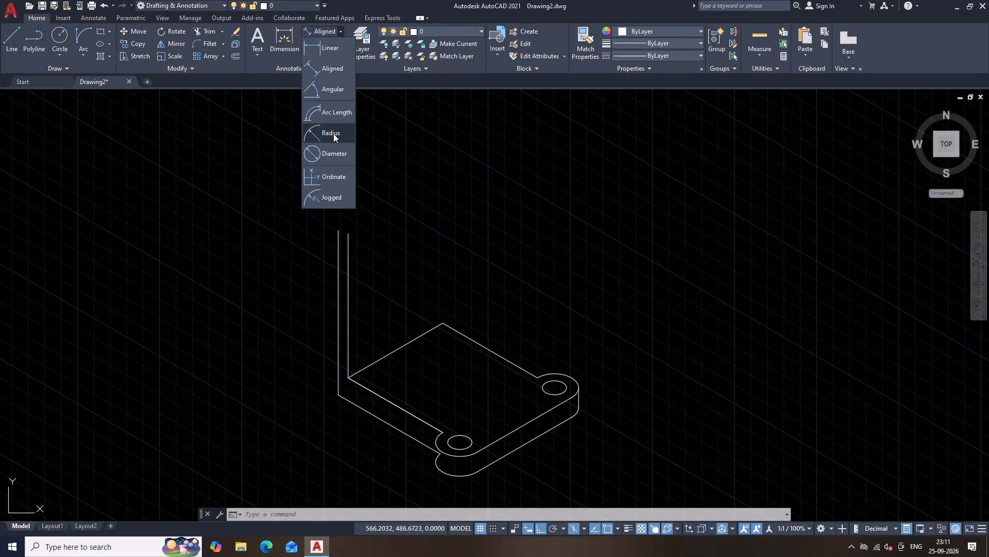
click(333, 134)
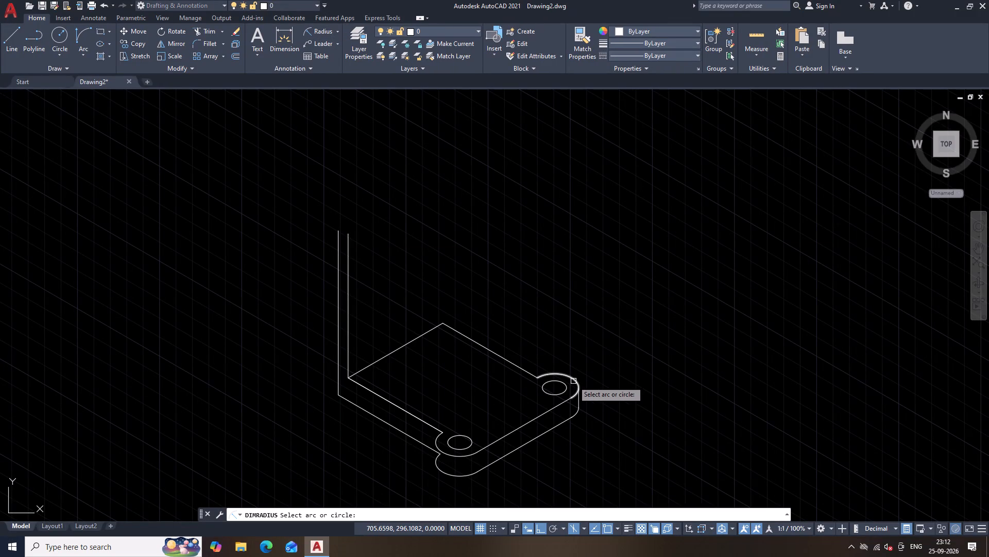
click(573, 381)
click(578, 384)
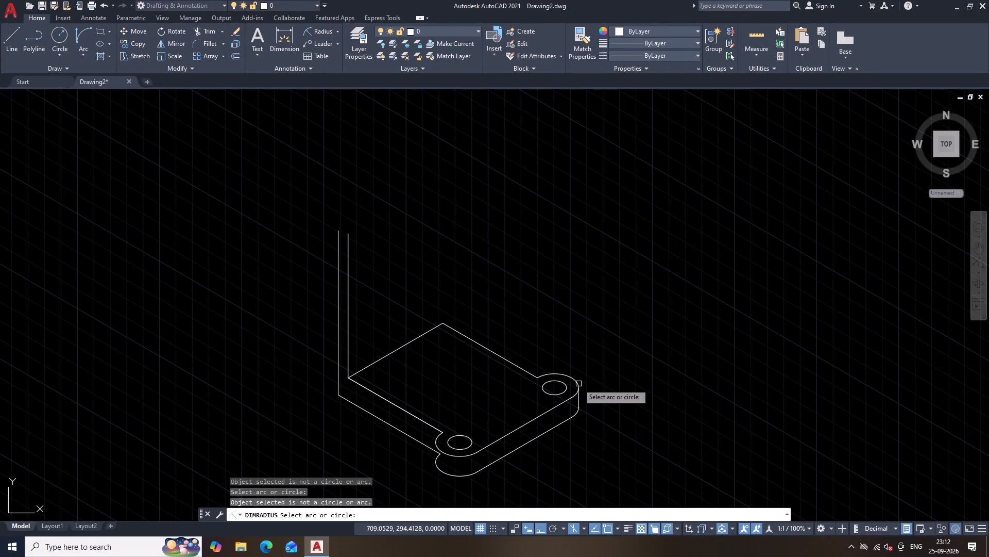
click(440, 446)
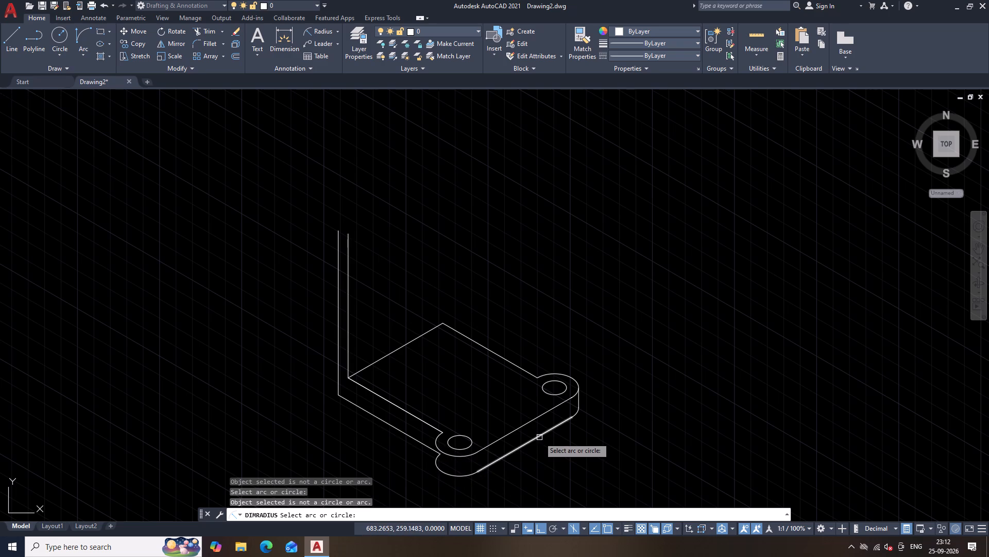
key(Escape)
Measure from the far hole's center to the lower end of its corner arc with a temporary aligned dimension, removing it again.
scroll(534, 439, up, 1)
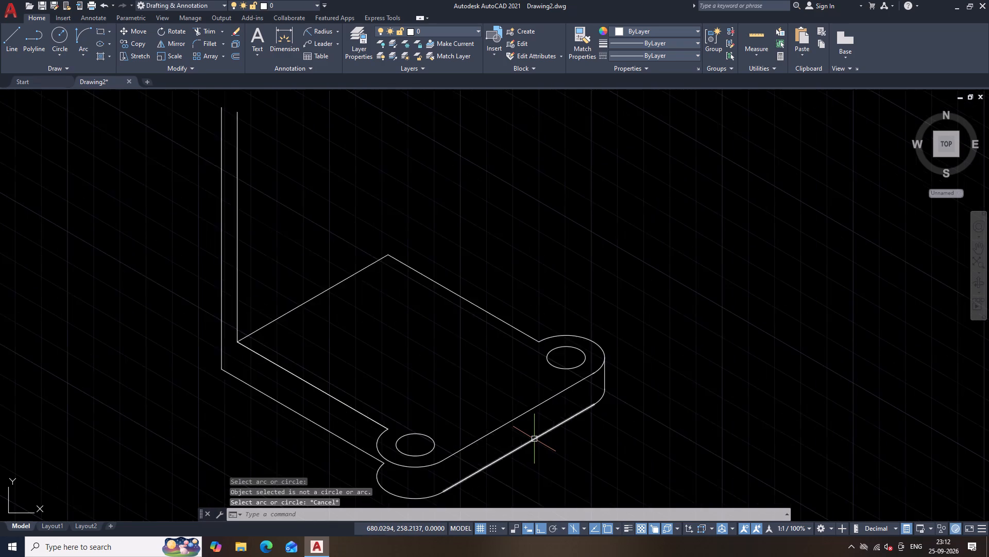
scroll(534, 439, up, 1)
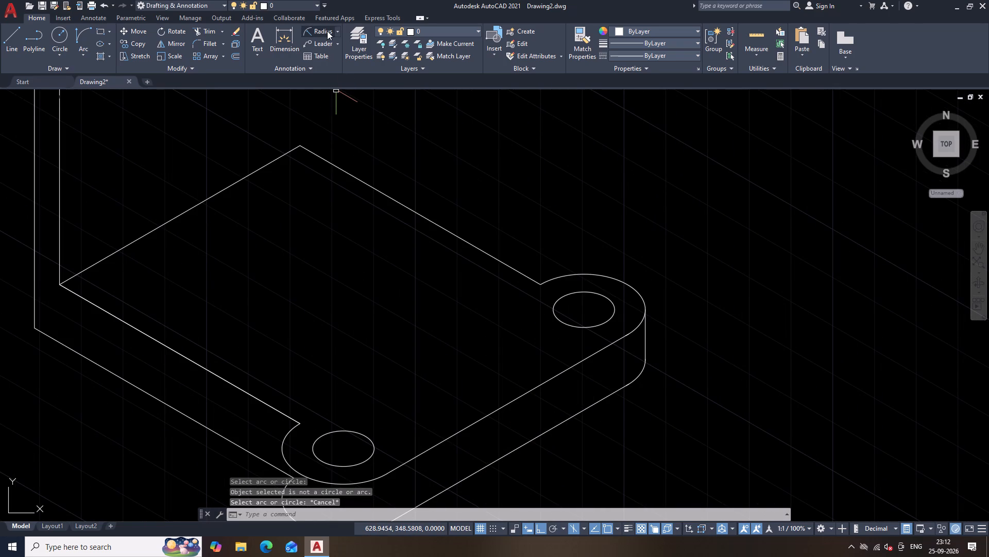
click(337, 32)
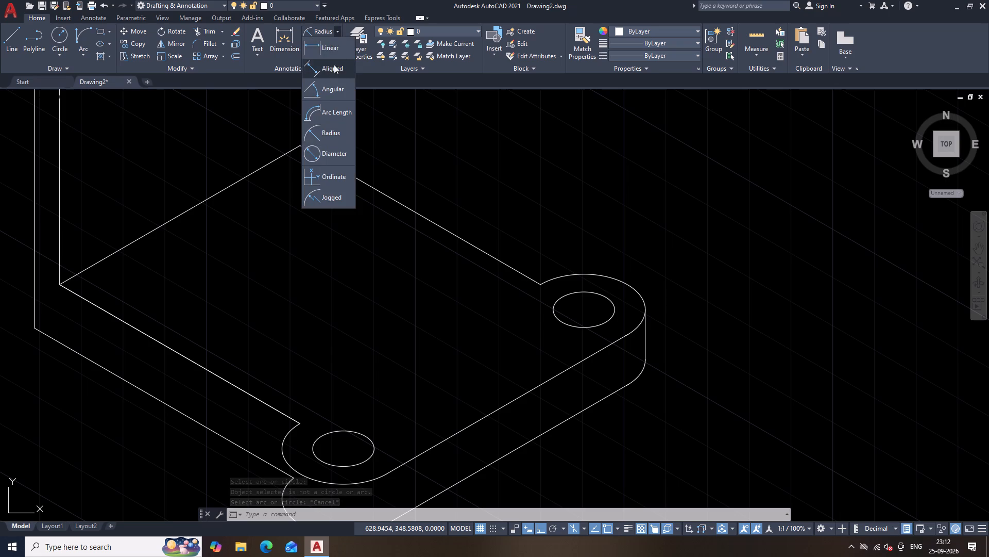
click(331, 69)
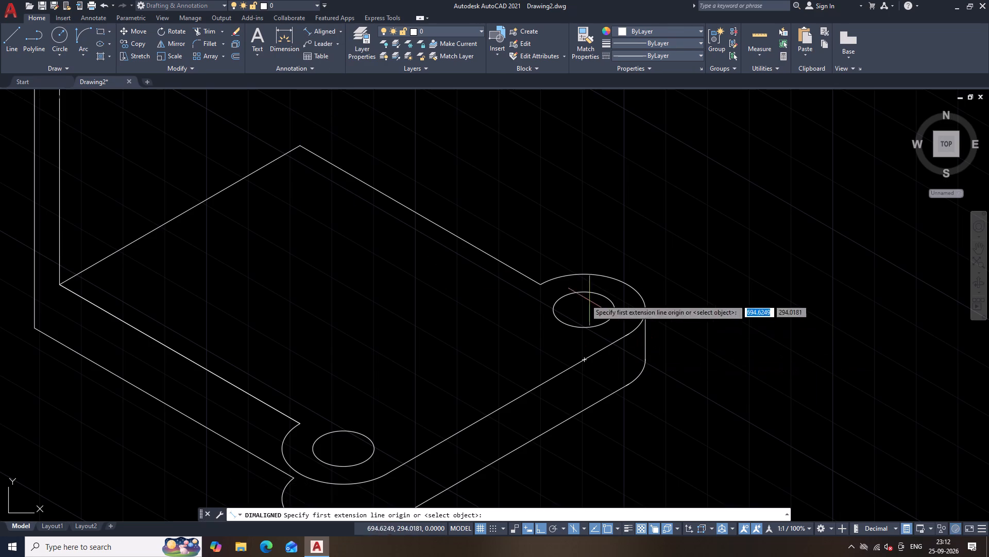
click(583, 310)
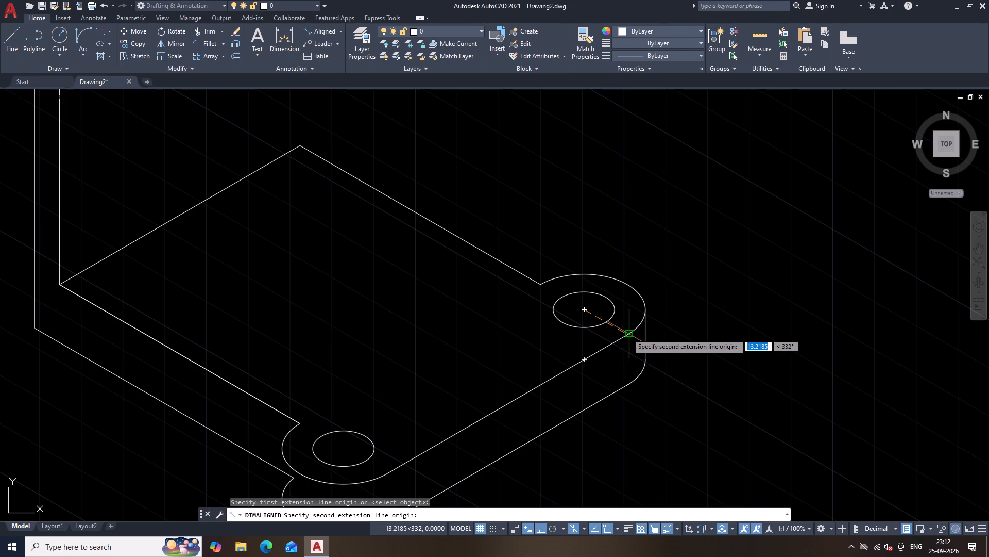
click(627, 333)
click(679, 293)
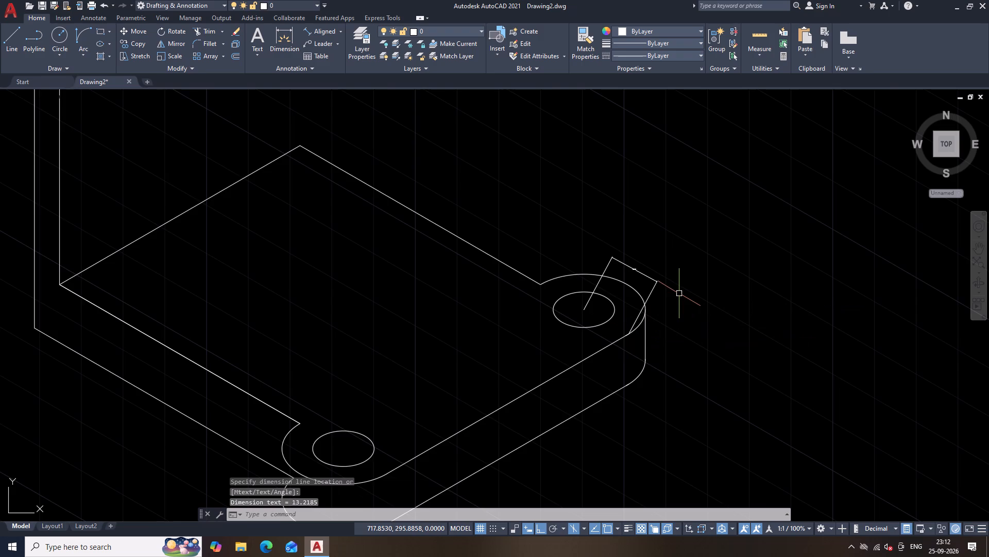
scroll(679, 293, up, 4)
scroll(415, 208, down, 1)
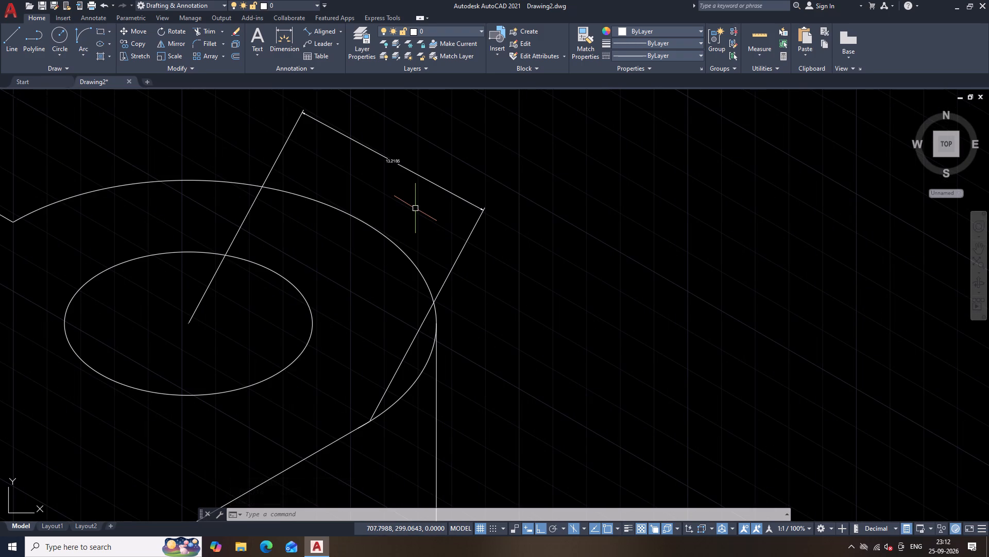
key(ctrl+z)
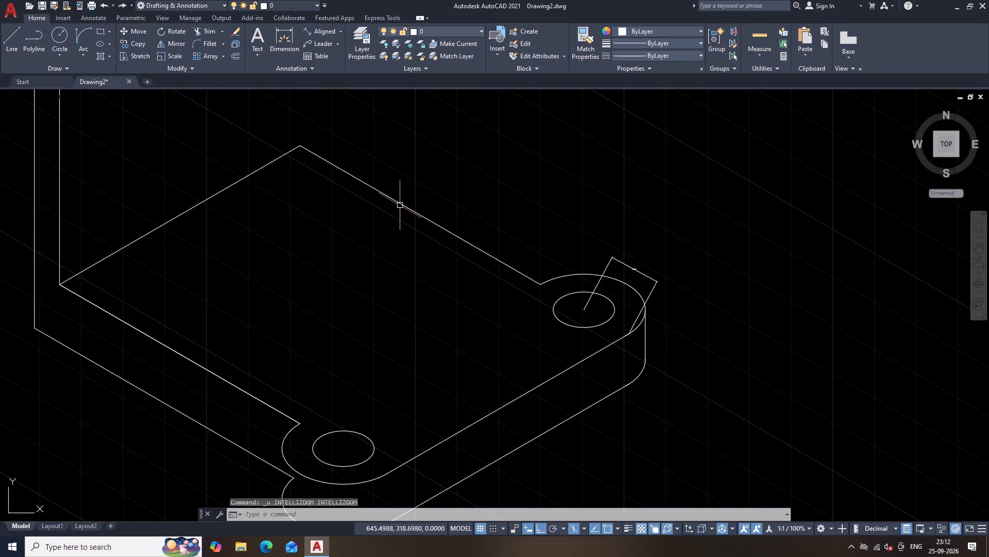
key(ctrl+z)
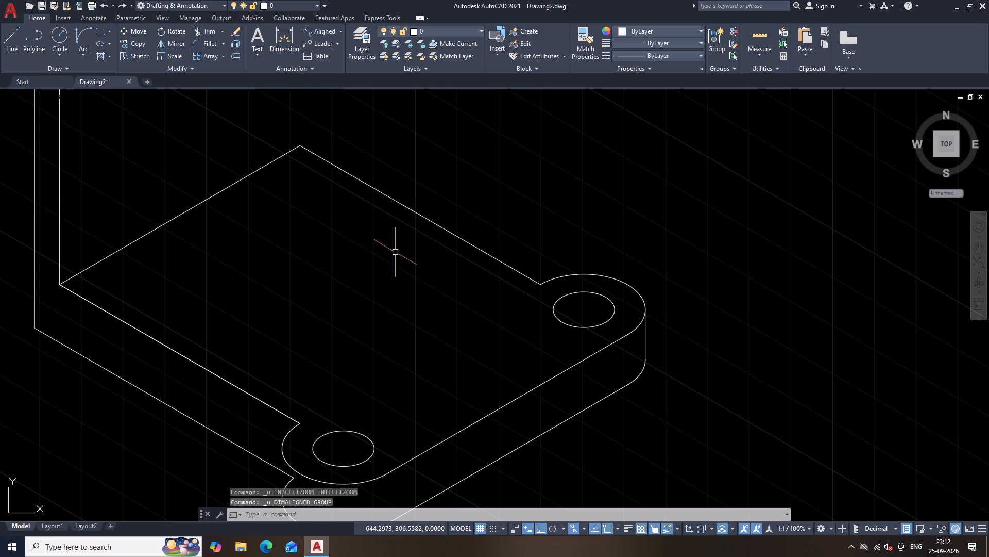
Draw a line 59 long from the near corner arc's upper end along the lower-left edge, continuing in the top isoplane to the opposite edge.
scroll(395, 252, down, 1)
text(L)
key(space)
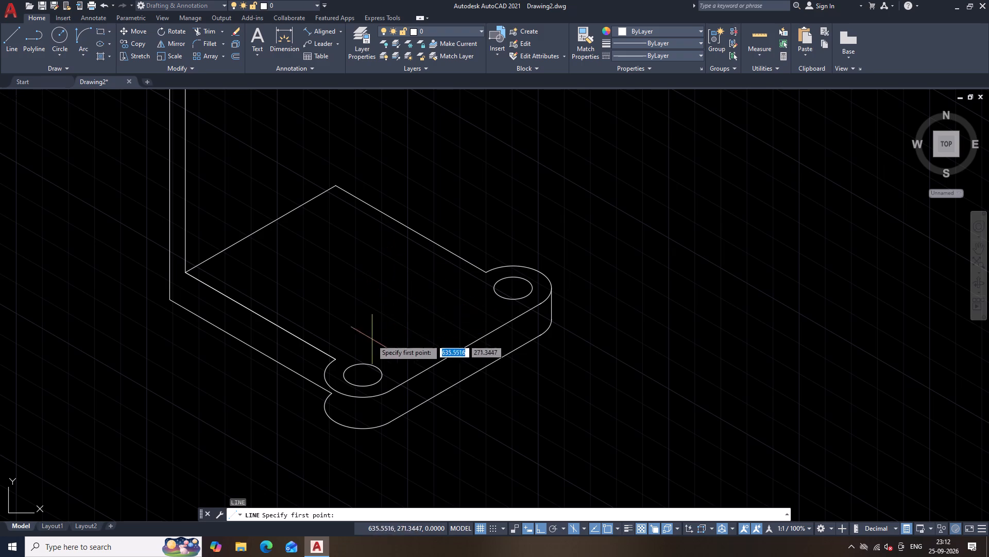
click(336, 360)
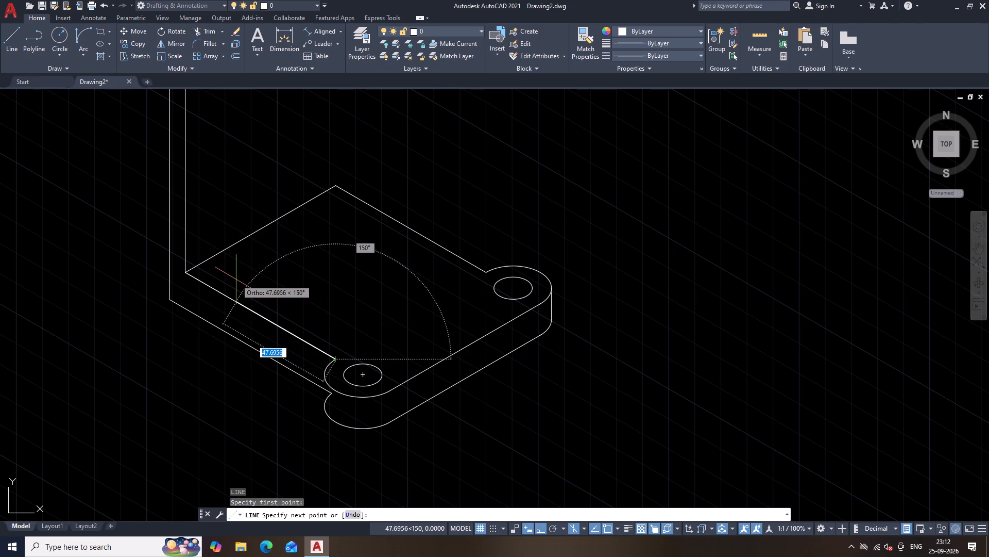
text(59)
key(Return)
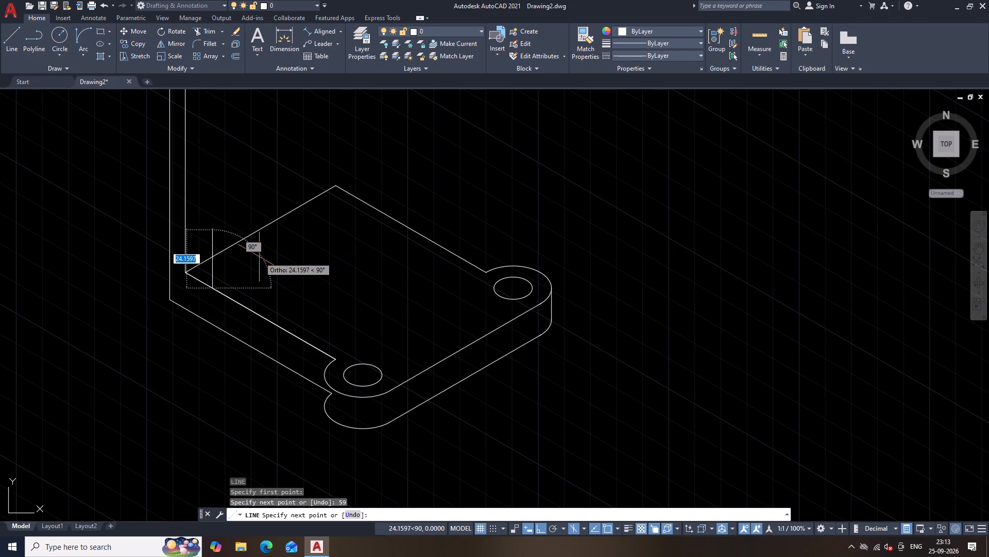
key(F5)
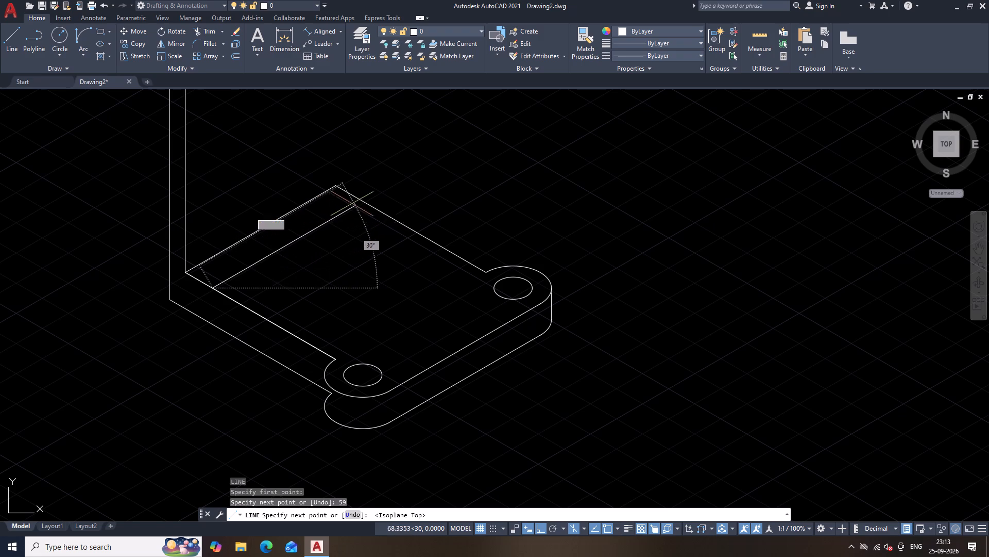
click(361, 203)
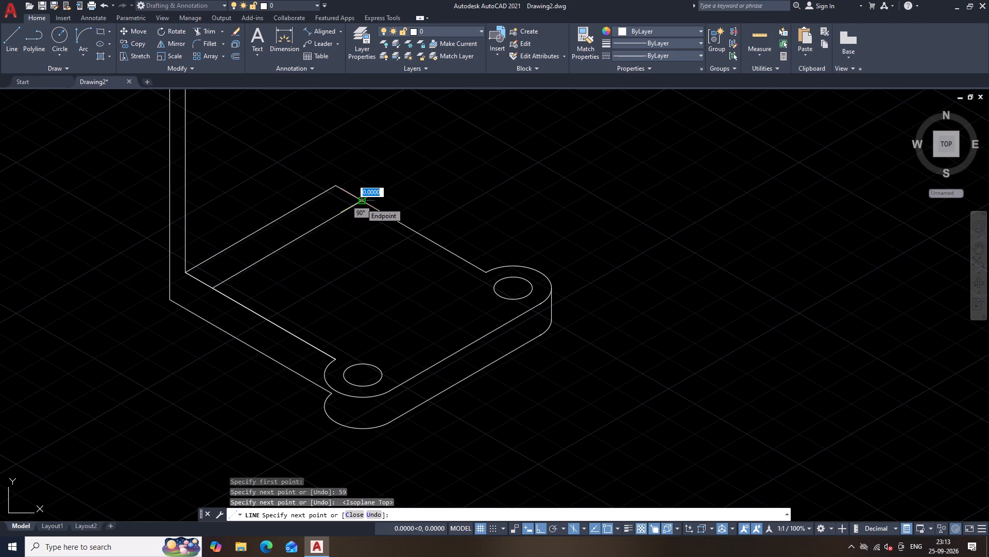
key(Escape)
Erase the top face's original upper-left edge, outside the new parallel line.
drag(358, 184, 263, 229)
key(Escape)
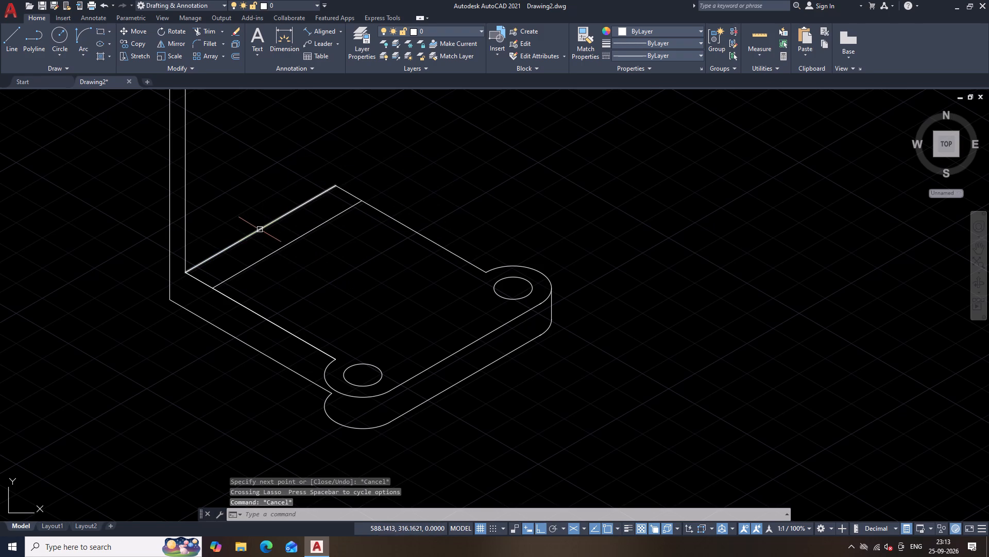
click(260, 230)
key(Delete)
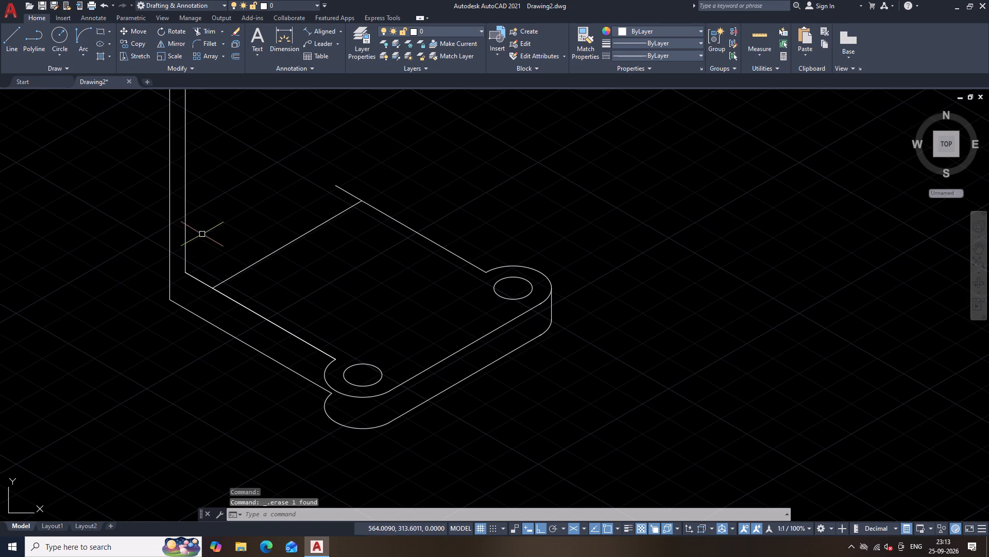
Trim the stub of the top face's upper-right edge that extends past the new upper-left edge.
scroll(209, 209, down, 2)
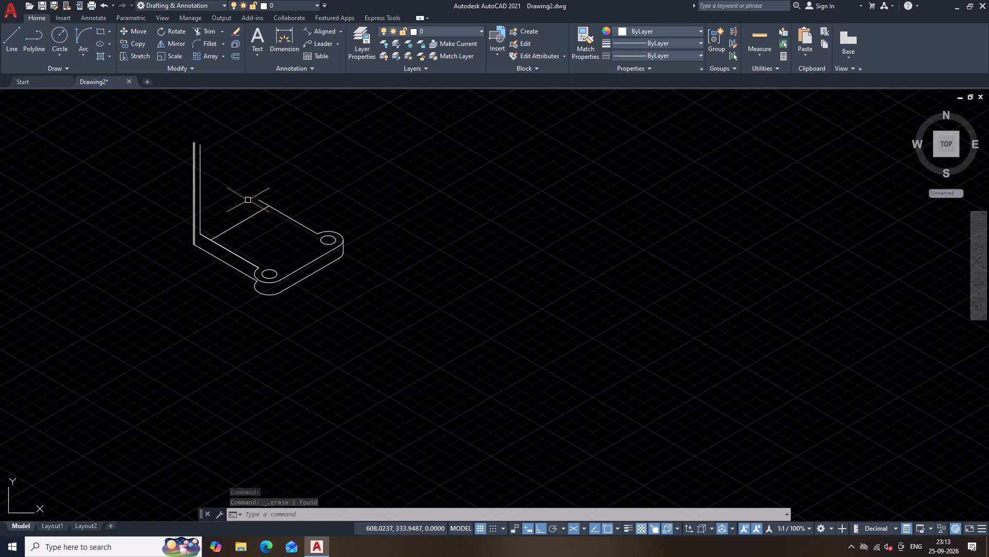
text(TR)
key(space)
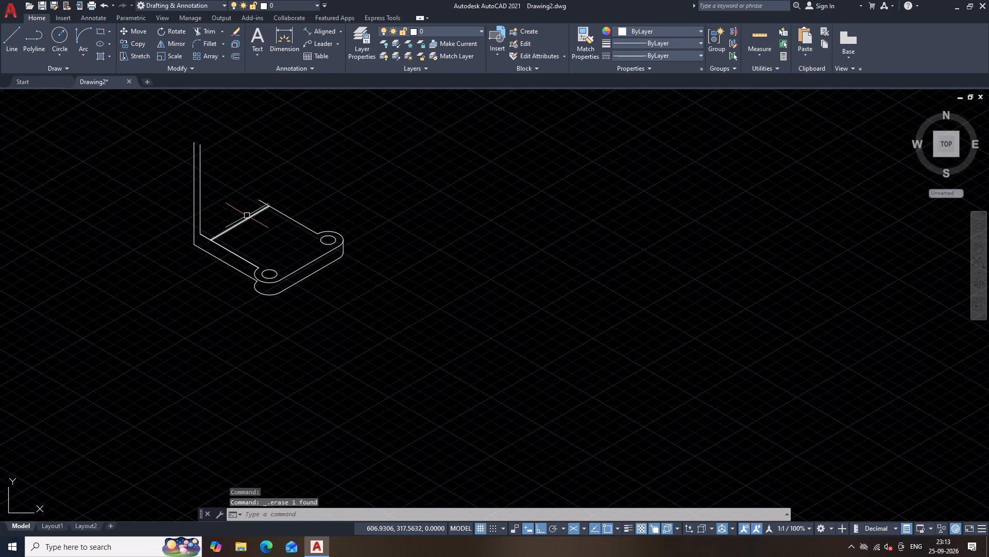
click(262, 202)
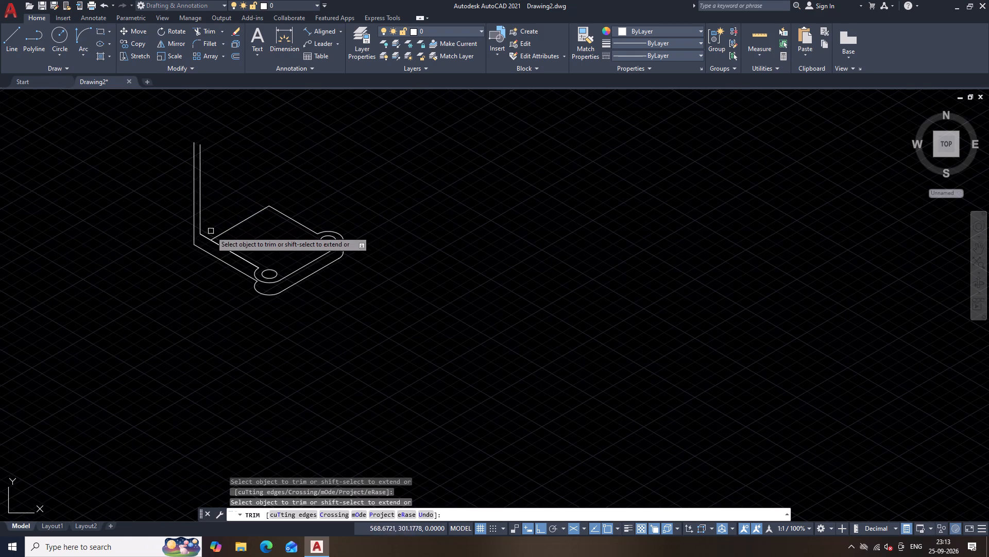
click(206, 235)
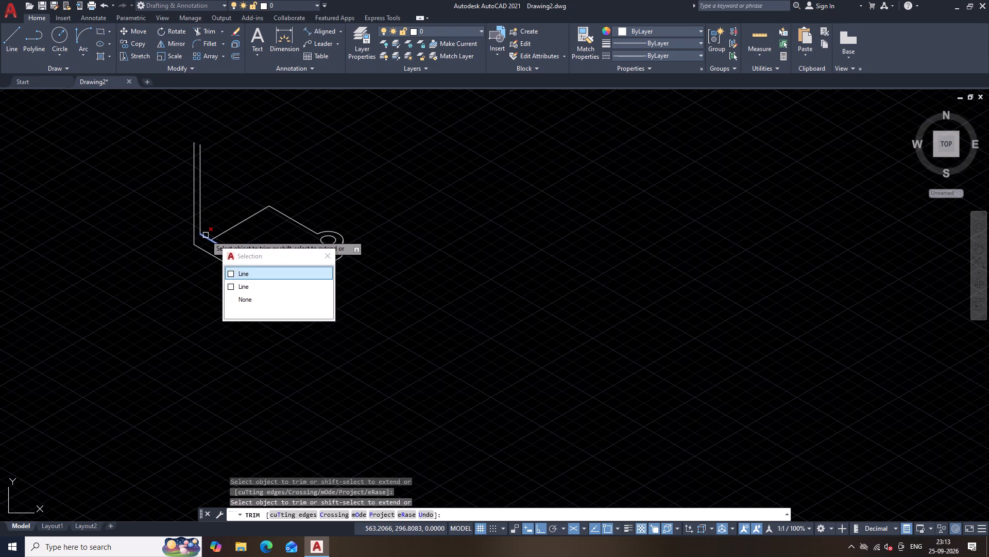
key(Escape)
key(Escape)
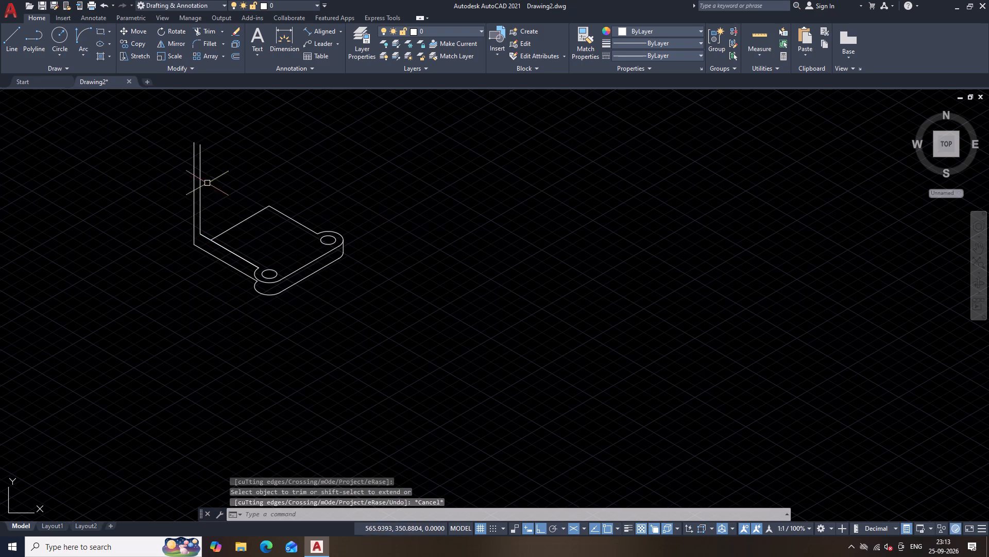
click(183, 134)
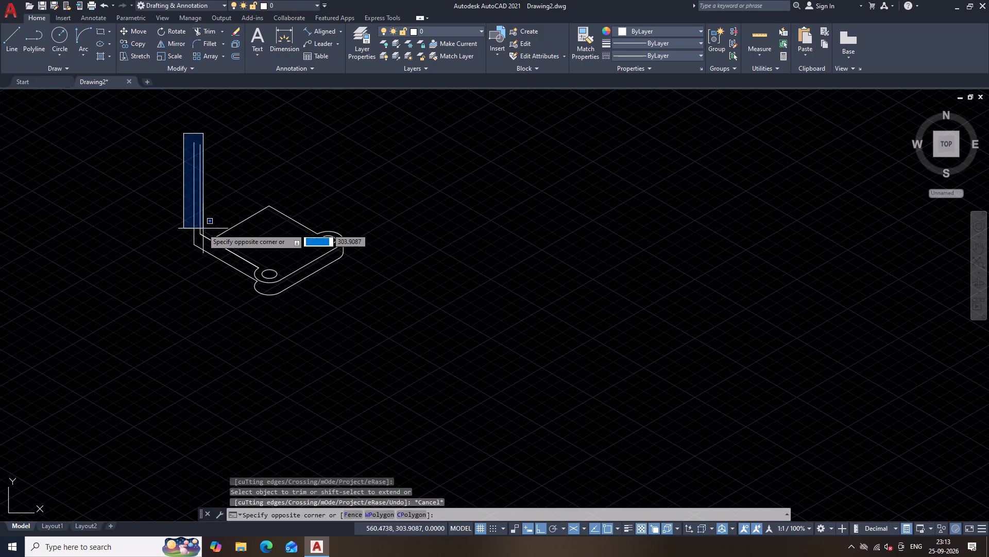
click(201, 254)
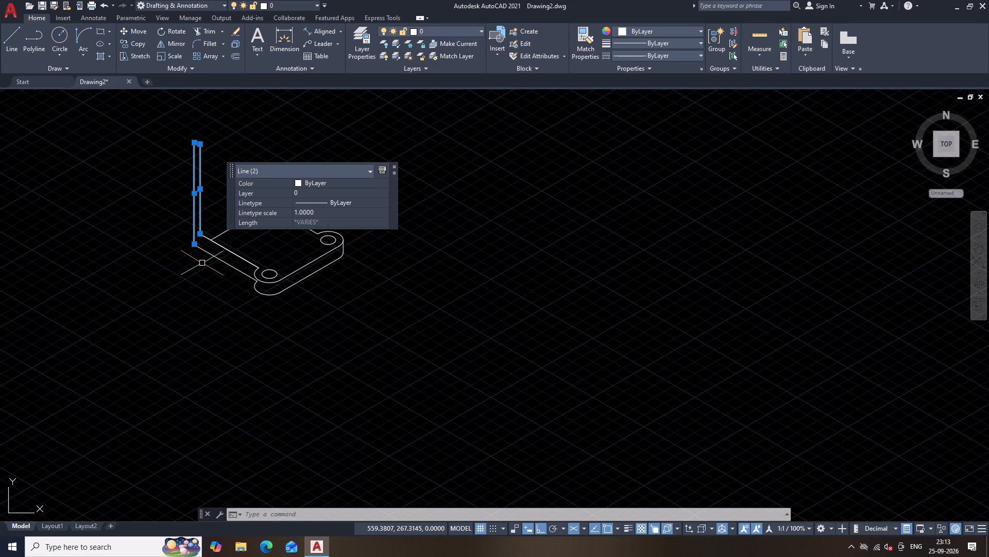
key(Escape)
Erase the plate's bottom lower-left edge line that runs from the wall's outer vertical to the near corner arc.
click(216, 259)
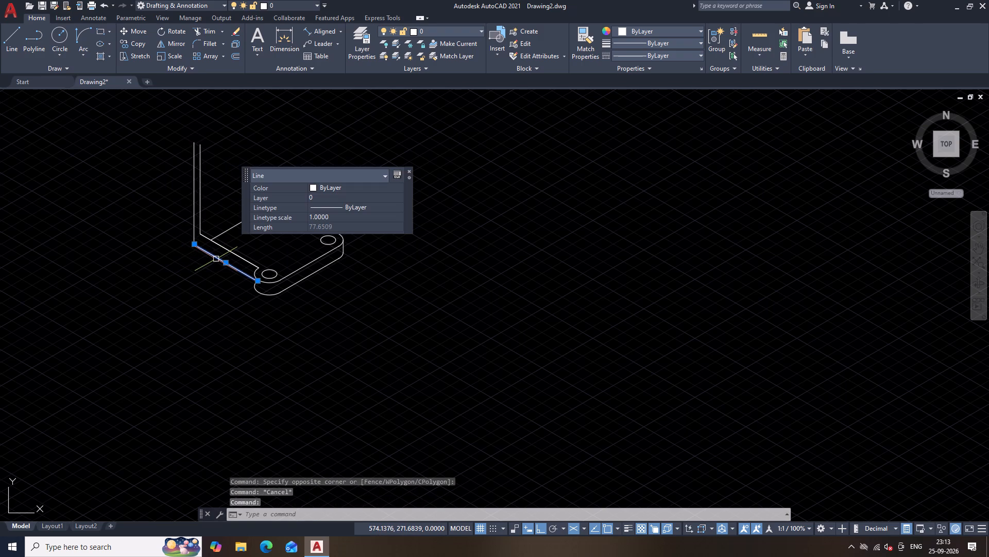
key(Delete)
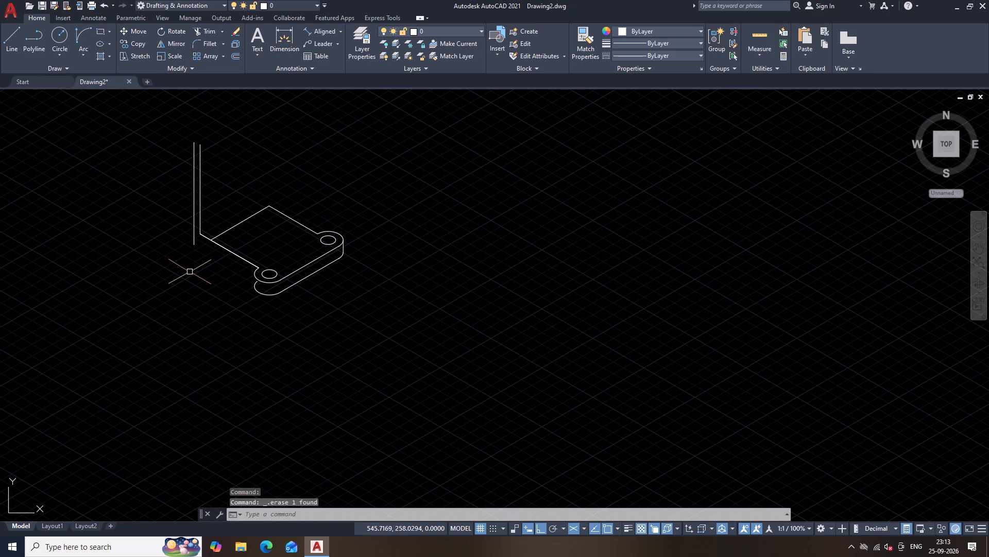
Trim the top face's lower-left edge lines back to the new upper-left edge, removing the part that reaches the wall verticals.
key(t)
key(r)
key(space)
click(206, 237)
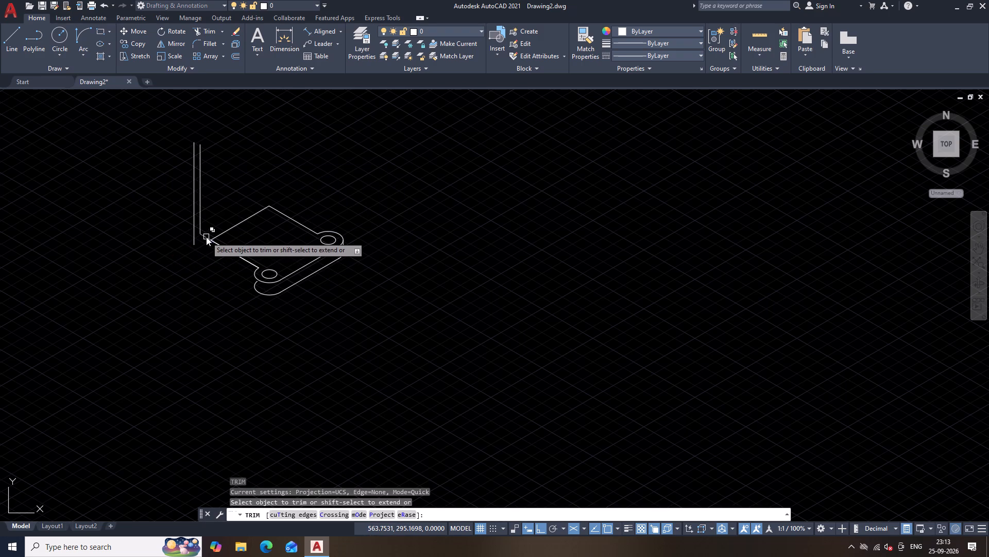
key(Escape)
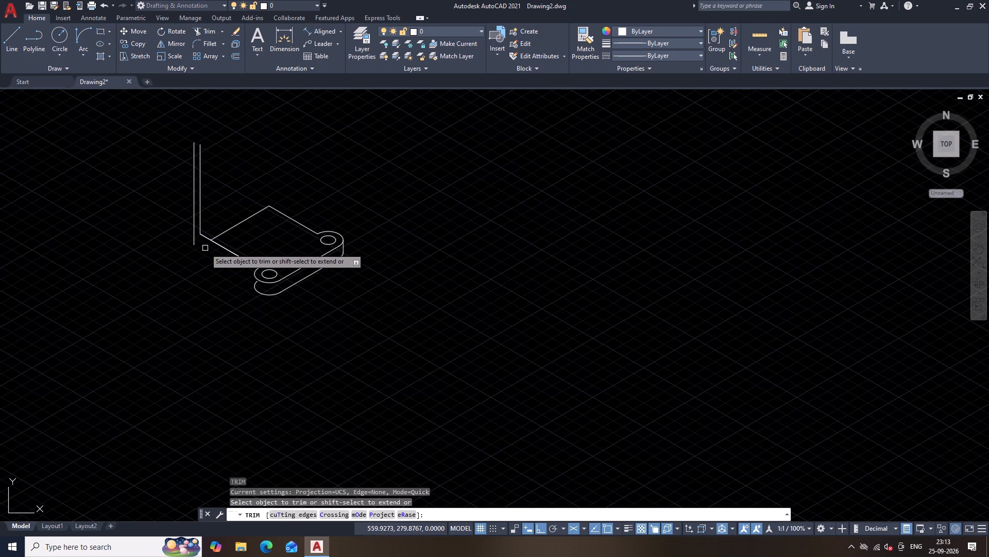
drag(210, 229, 198, 245)
key(Escape)
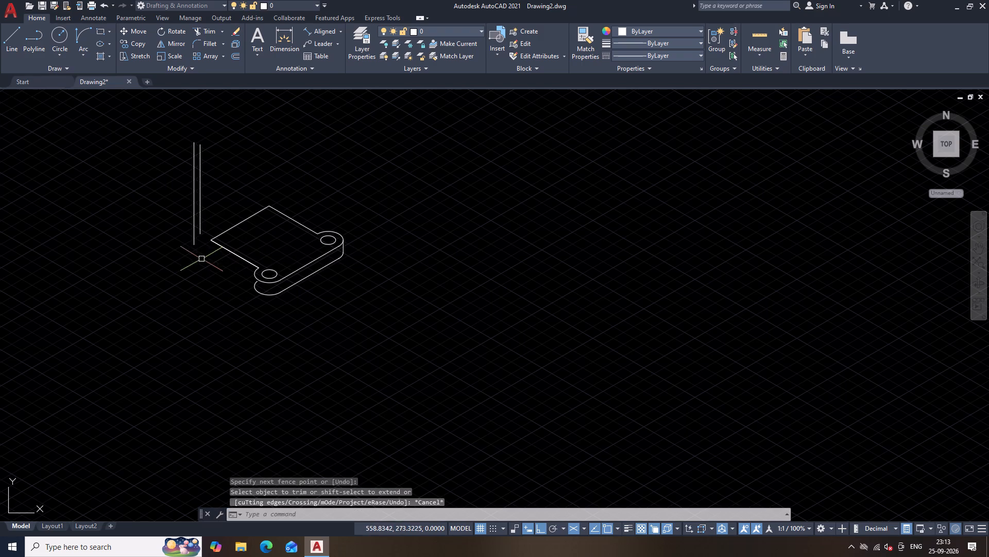
Offset the top face's lower-left edge outward by 13 to form the plate's bottom lower-left edge.
key(o)
key(space)
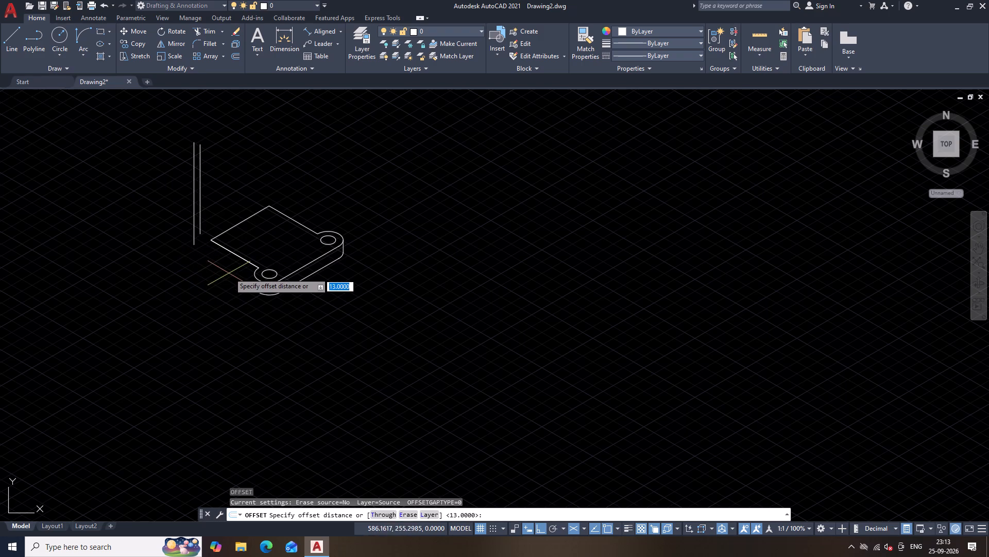
text(13)
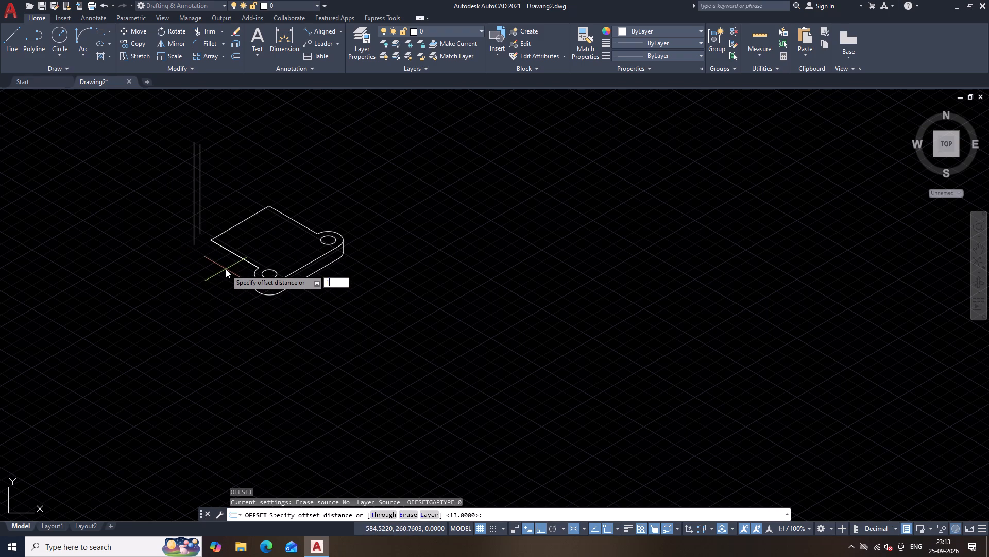
key(Return)
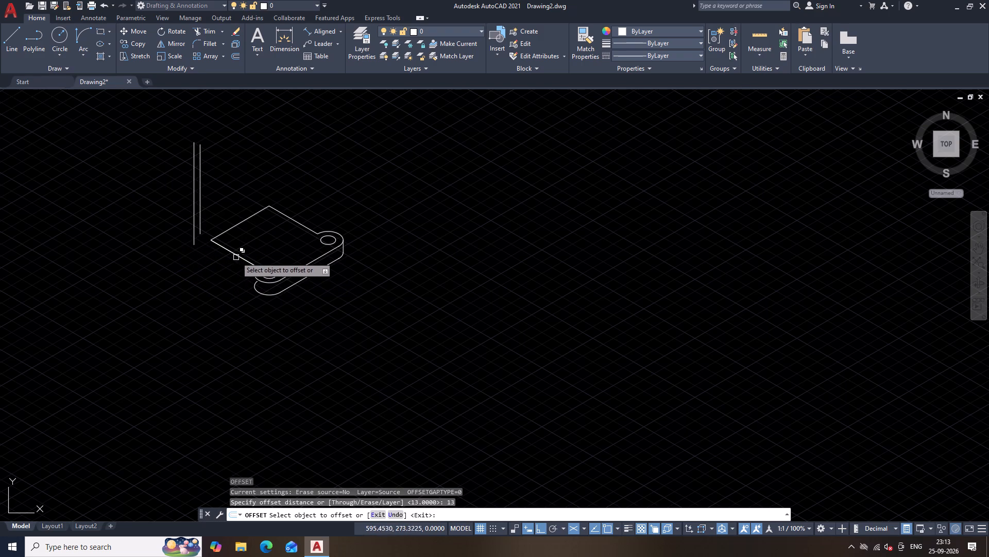
click(240, 256)
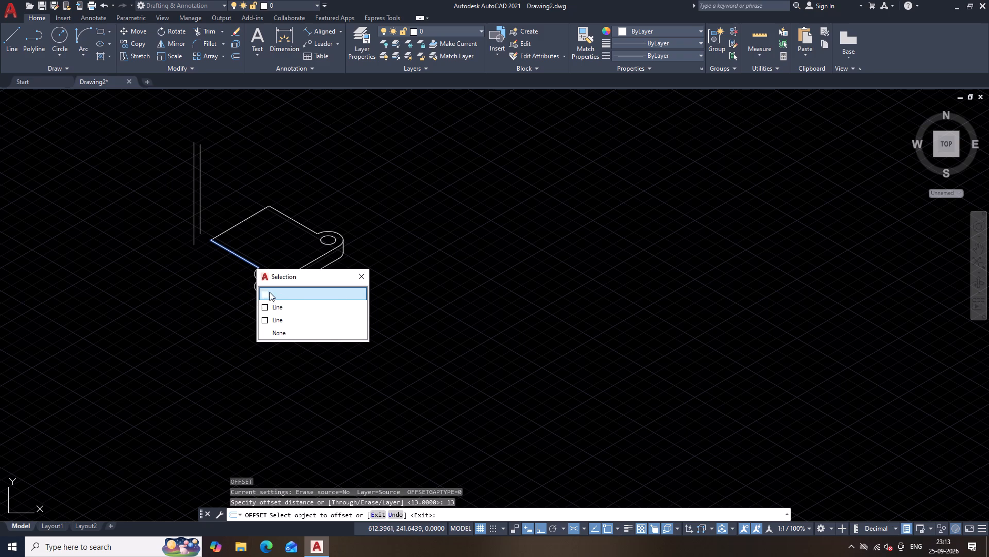
click(263, 294)
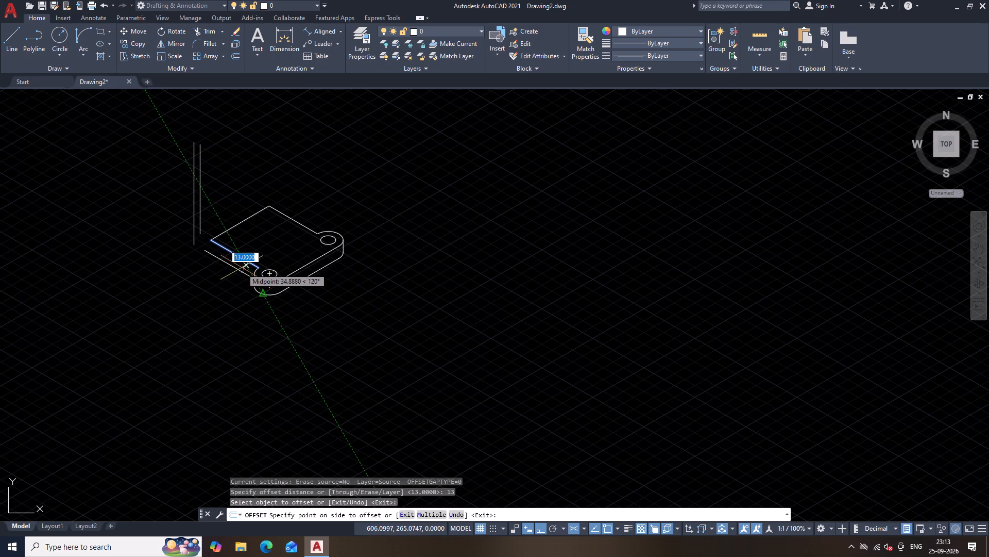
click(242, 268)
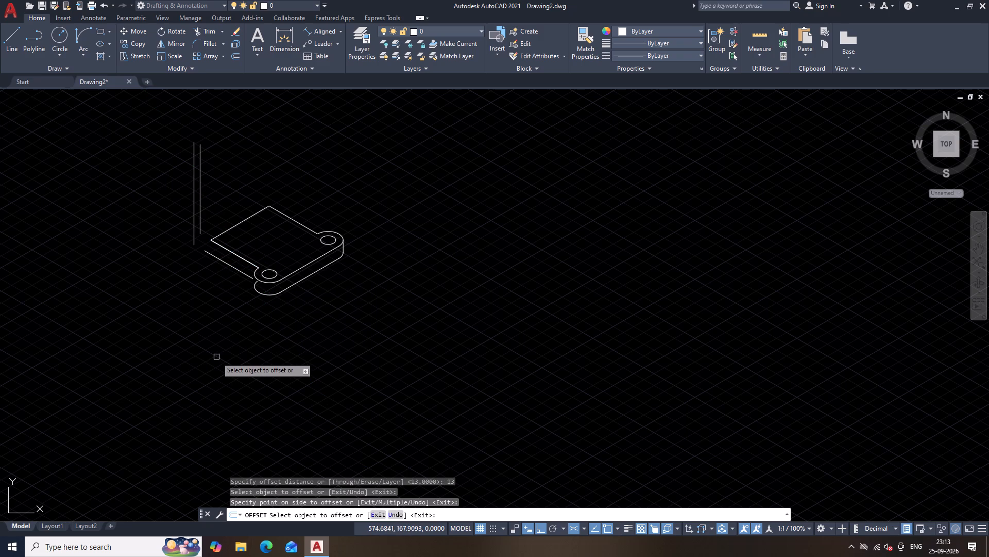
key(Escape)
Extend the near corner's bottom arc to the top arc, and the new bottom lower-left edge to that bottom arc.
scroll(216, 357, up, 1)
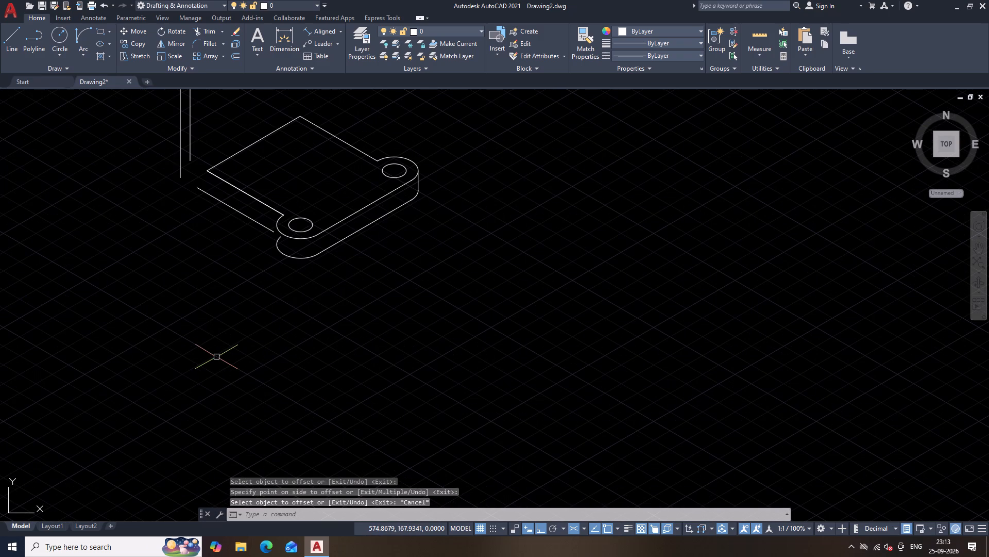
text(RX)
key(space)
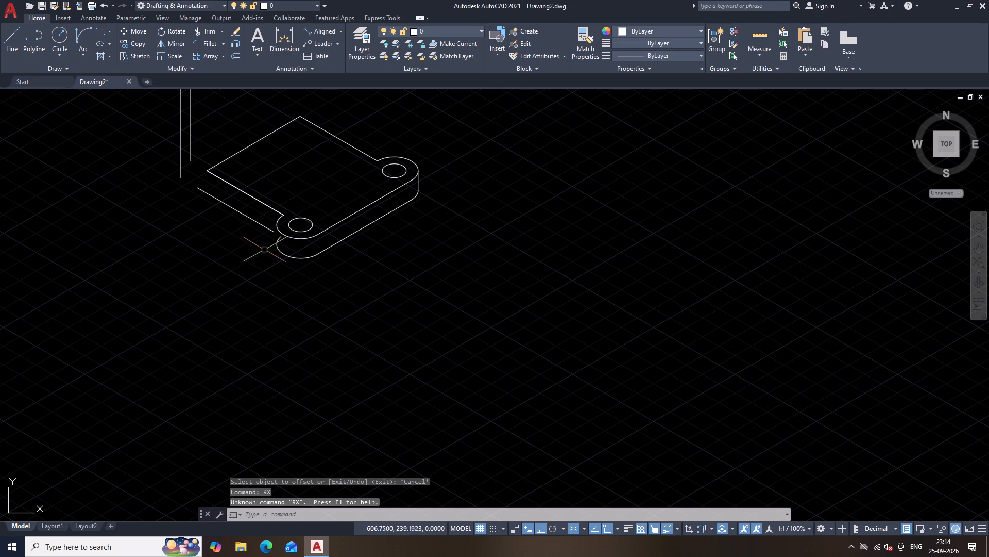
key(Escape)
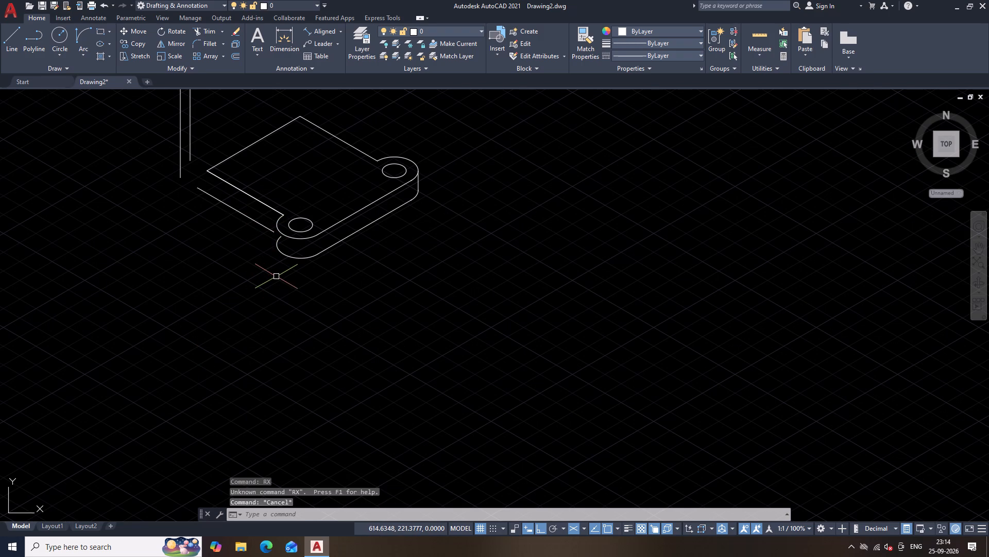
text(EX)
key(space)
click(276, 251)
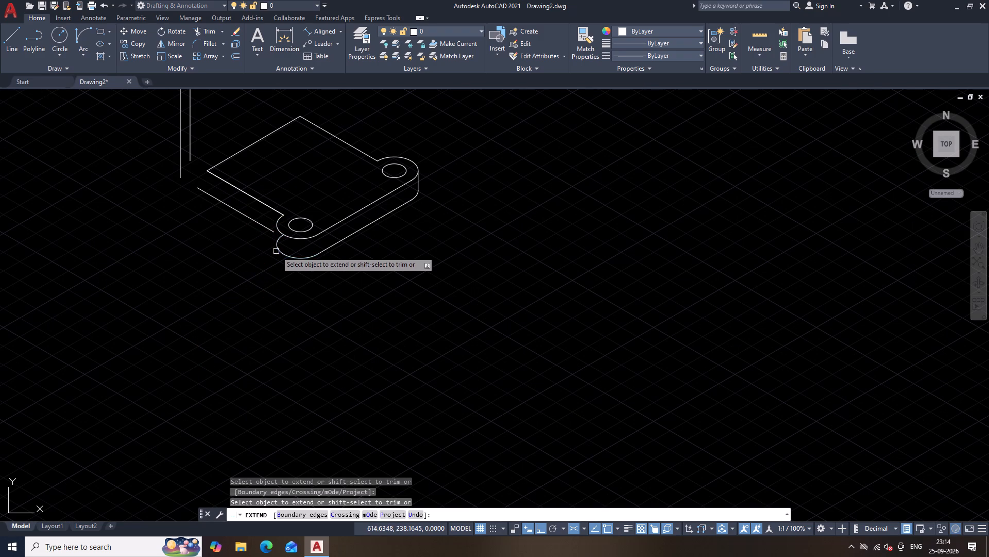
key(Escape)
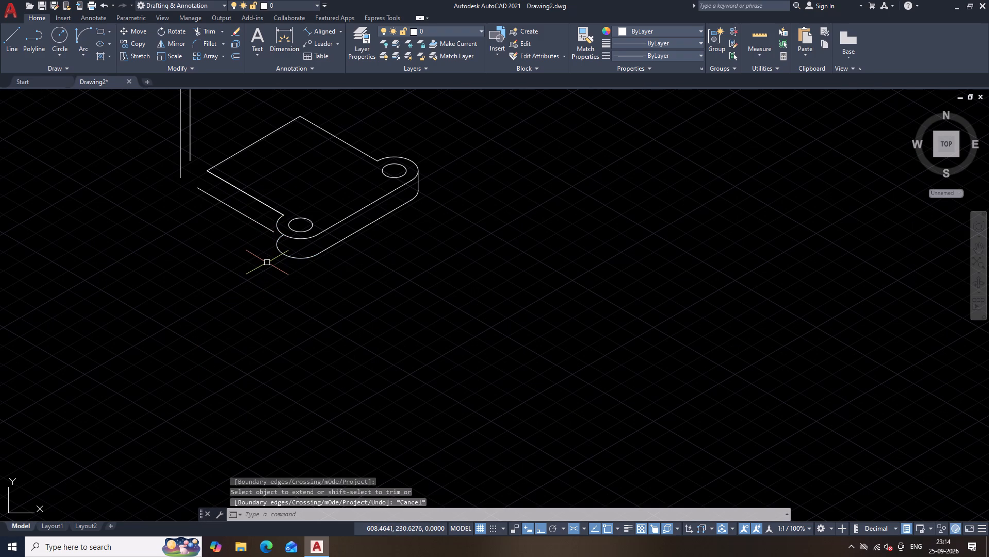
key(space)
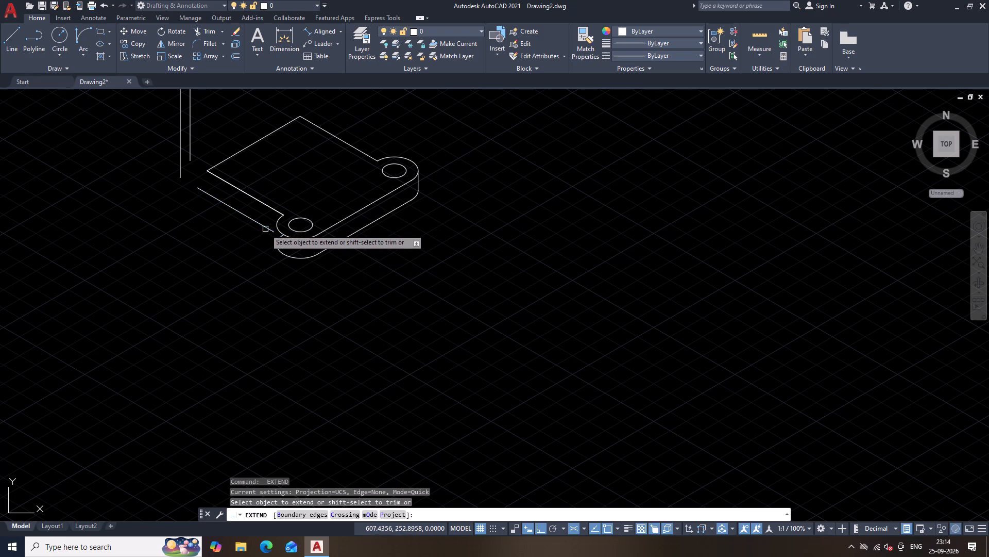
click(268, 227)
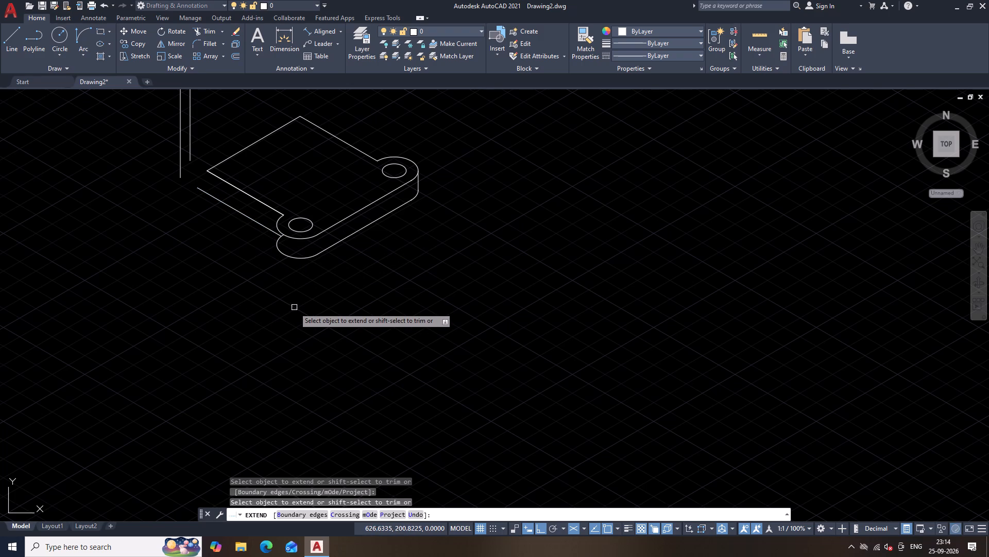
key(Escape)
Trim the short stub of the near corner's bottom arc that extends past the bottom lower-left edge.
scroll(294, 304, up, 2)
middle_drag(287, 278, 323, 439)
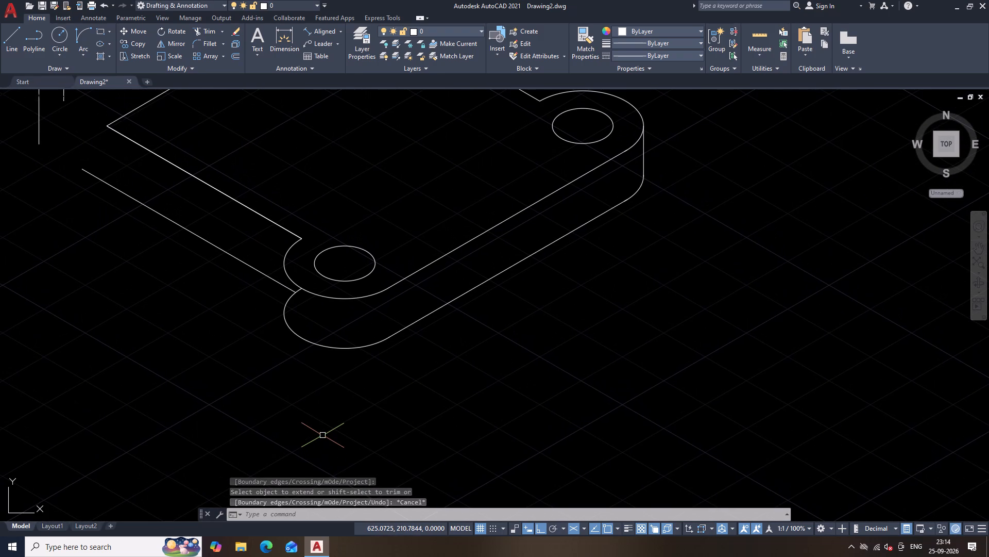
text(TR)
key(space)
scroll(304, 314, up, 1)
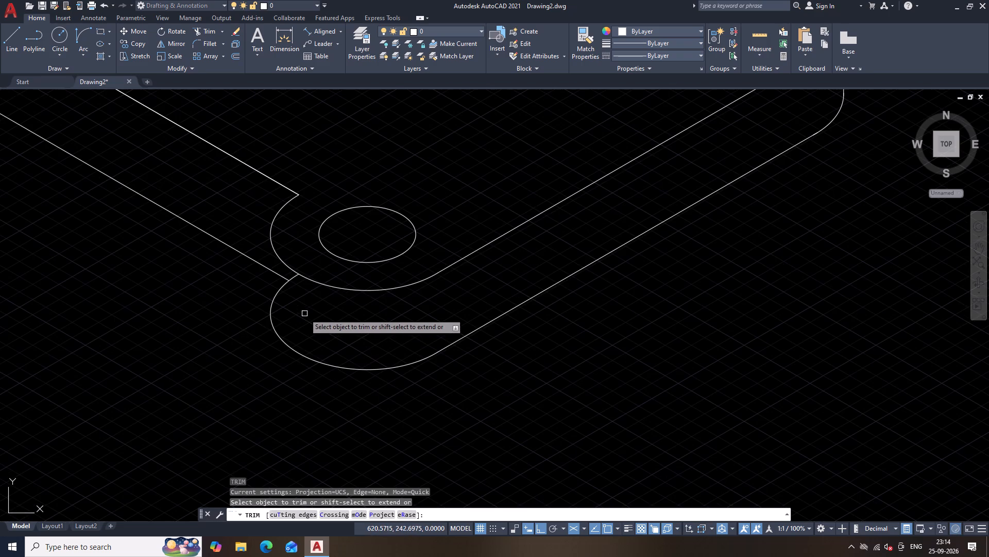
click(293, 280)
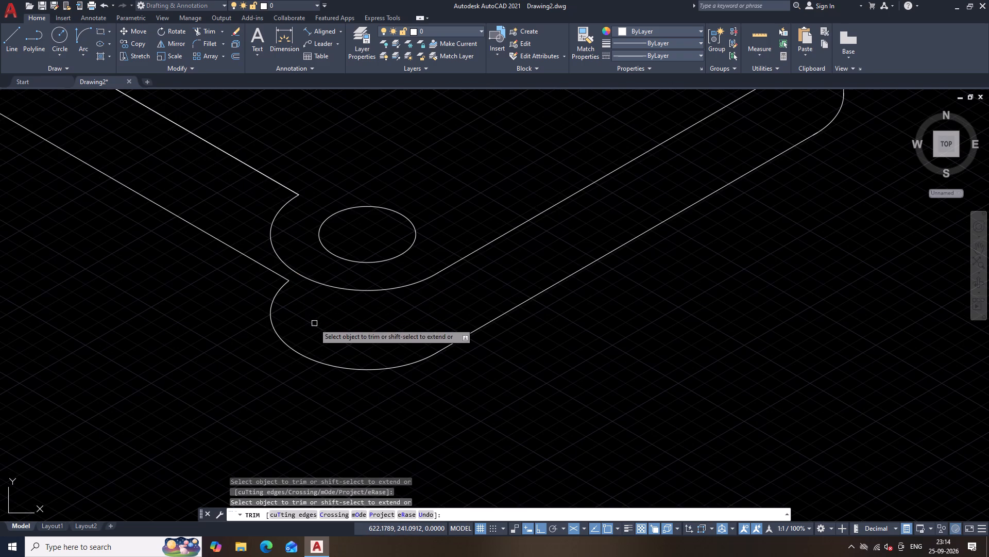
key(Escape)
Copy the two wall verticals from the outer one's lower endpoint to the far end of the plate's new bottom lower-left edge.
scroll(288, 362, down, 2)
middle_drag(232, 353, 309, 437)
middle_click(276, 412)
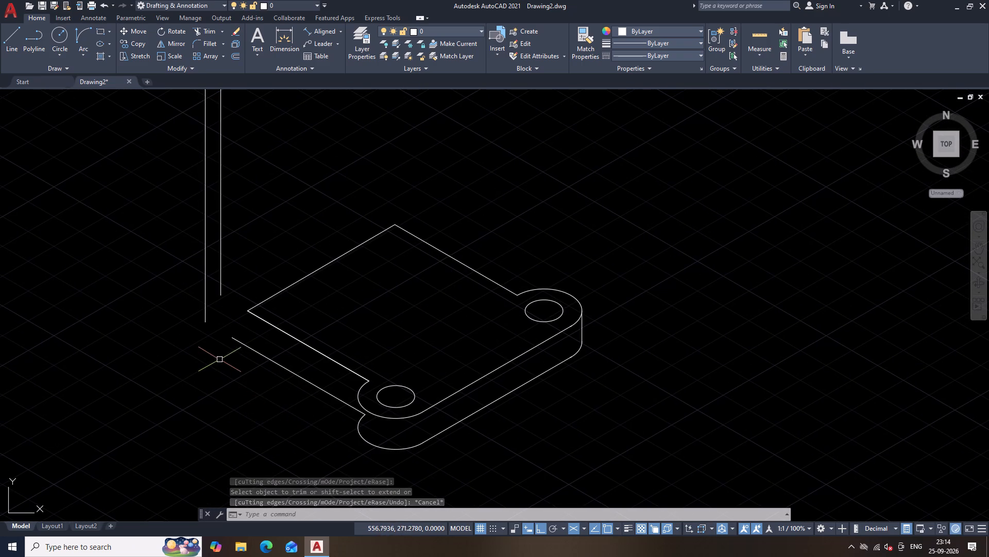
scroll(219, 359, down, 2)
click(194, 223)
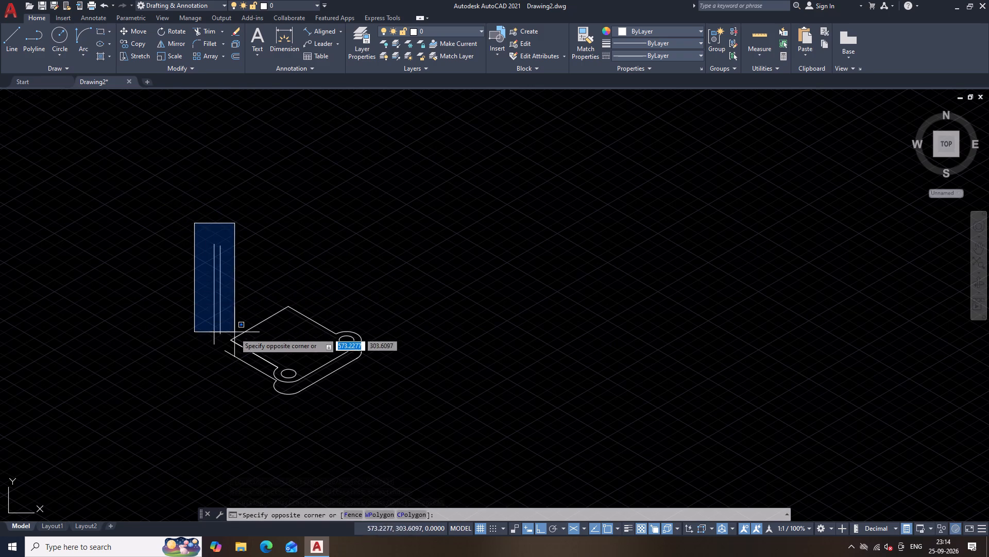
click(227, 349)
key(c)
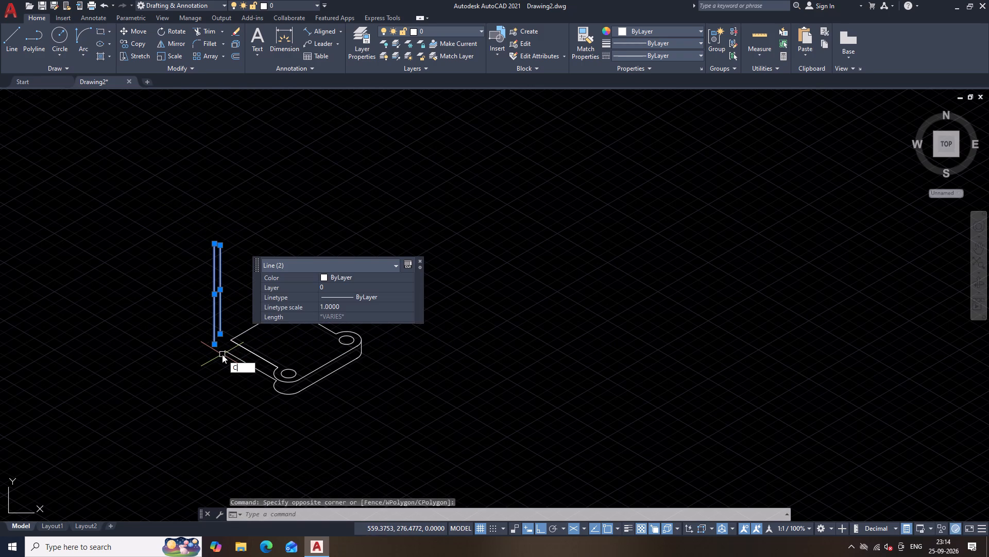
text(O)
key(space)
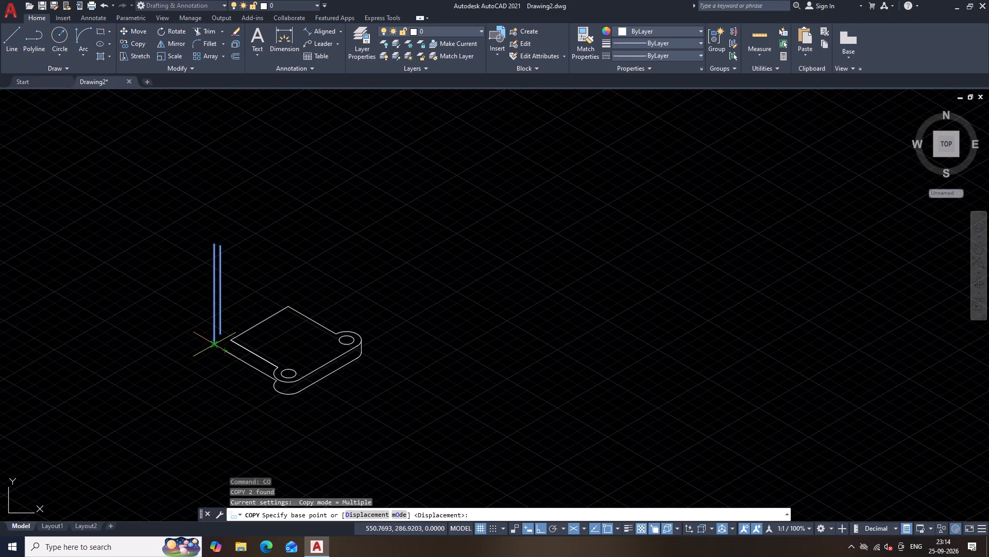
click(211, 345)
click(224, 353)
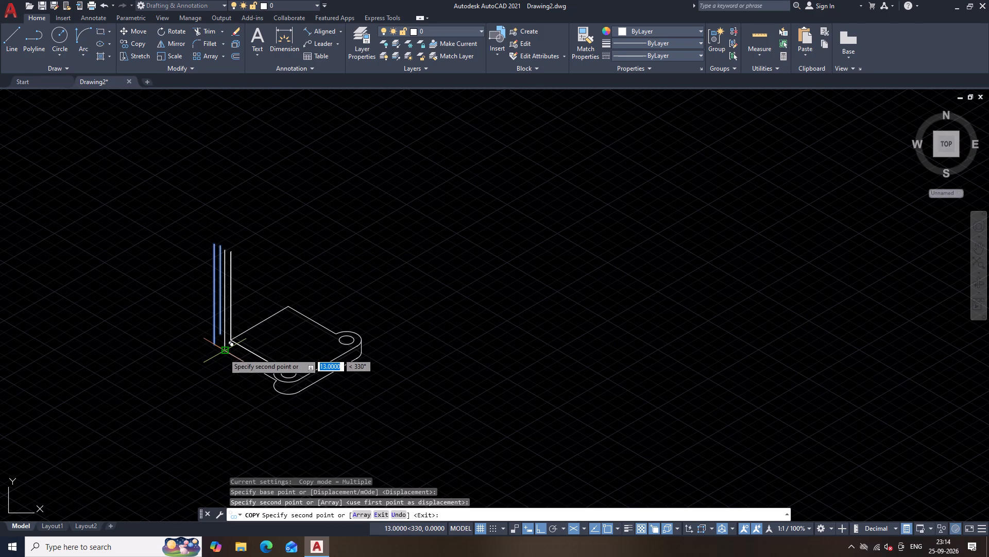
key(Escape)
Erase the two original wall verticals standing clear of the plate.
click(221, 324)
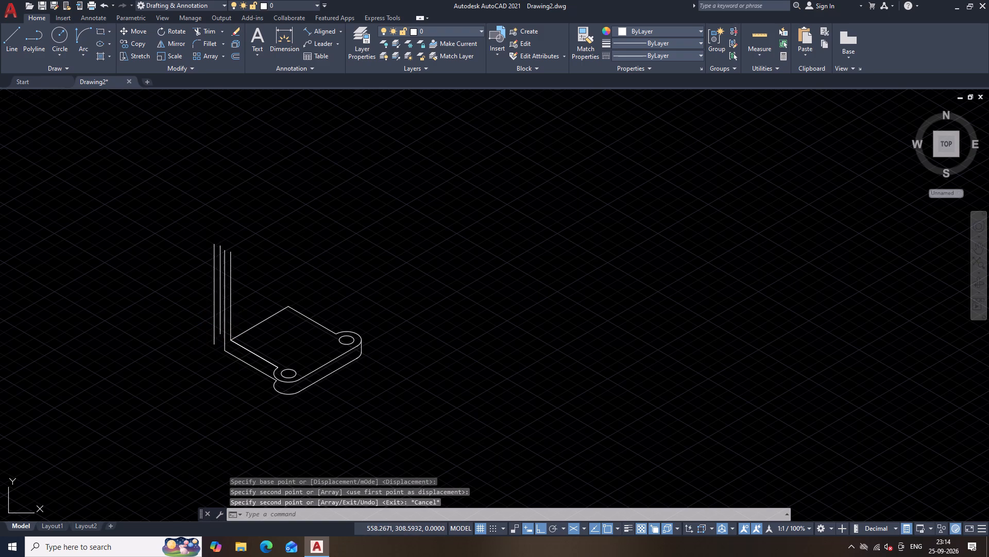
click(213, 330)
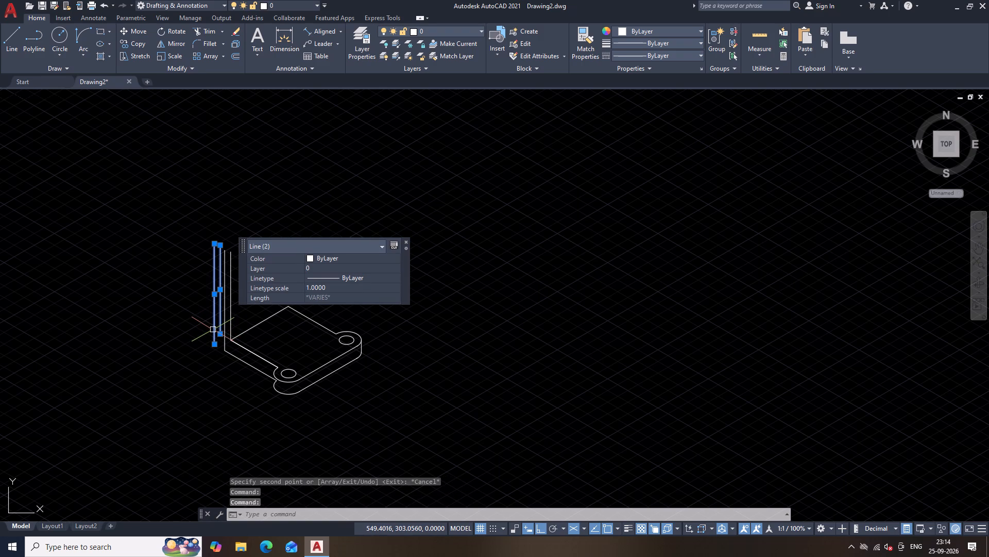
key(Delete)
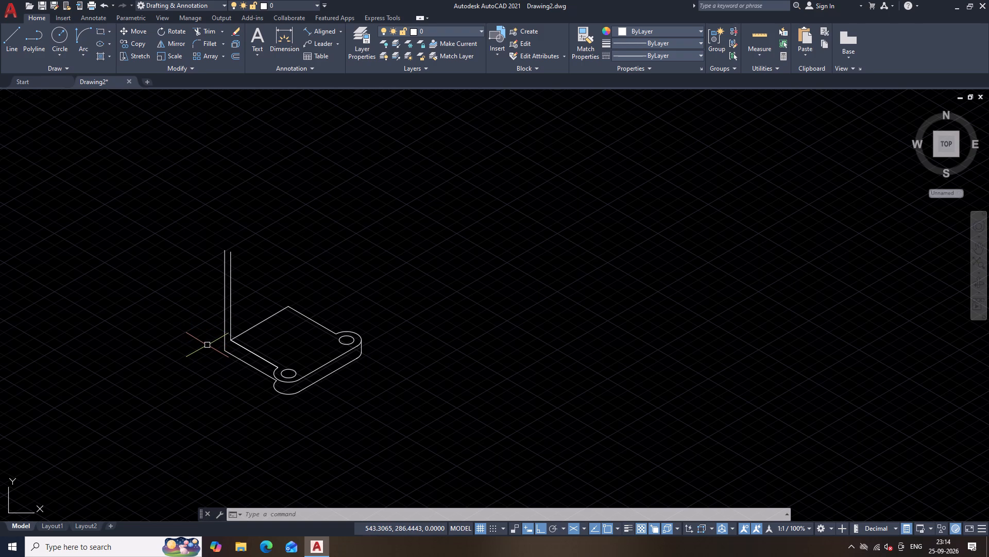
Draw a 108-long line straight up from the midpoint of the plate's bottom lower-right edge, and switch to the left isoplane for the following segment.
text(L)
key(space)
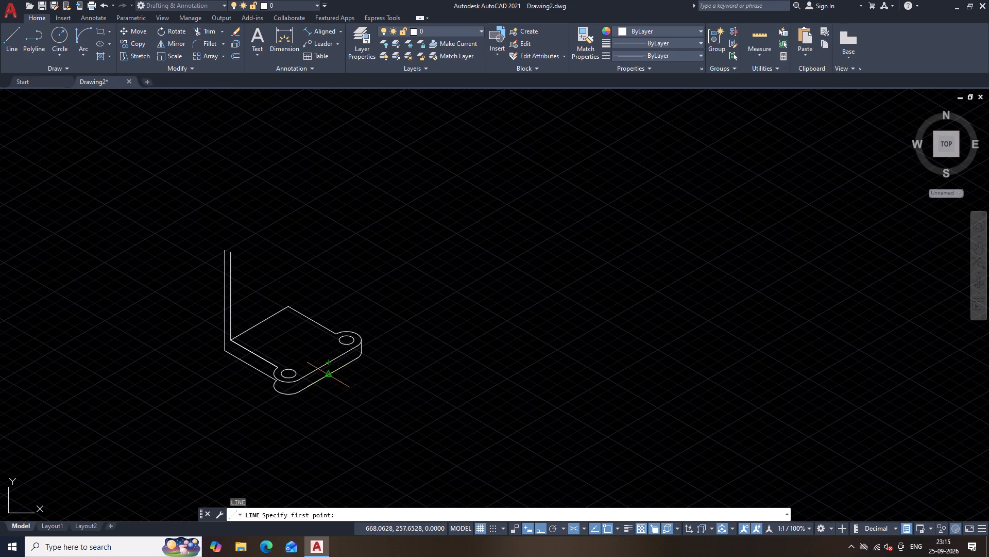
click(327, 375)
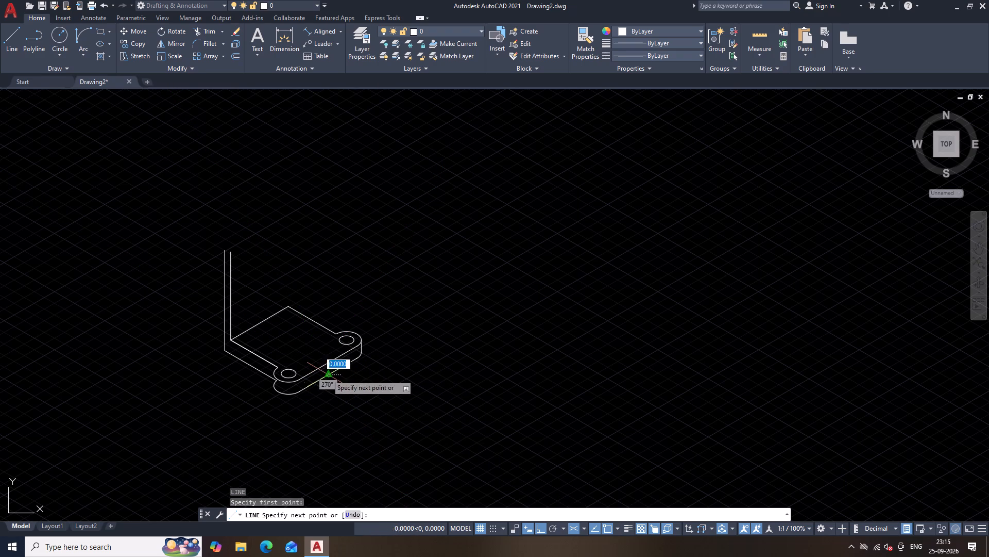
key(F5)
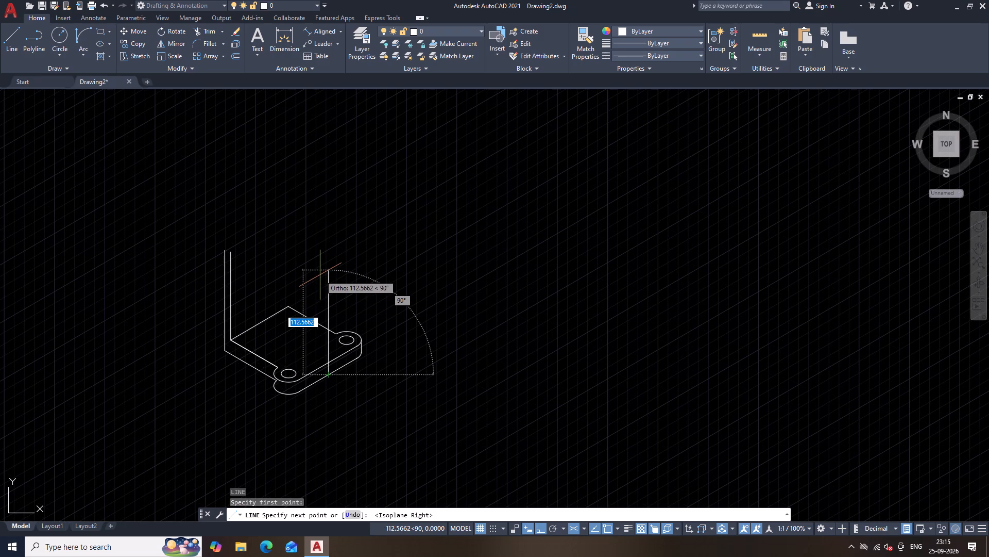
text(108)
key(Return)
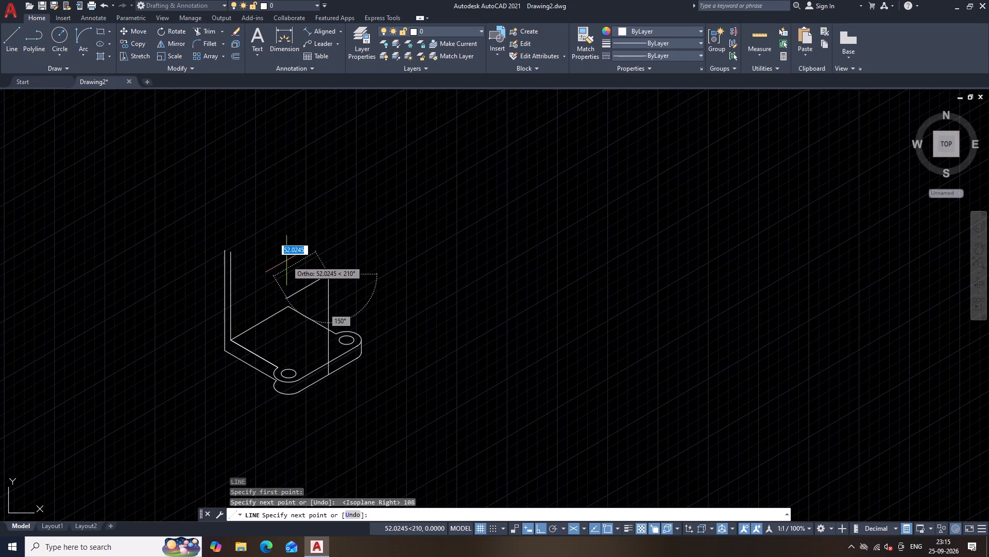
key(F5)
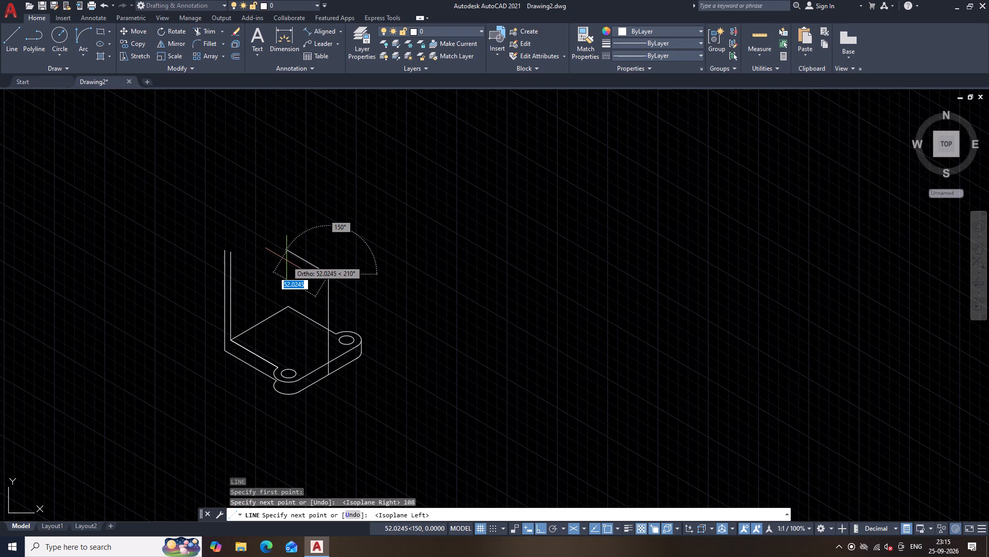
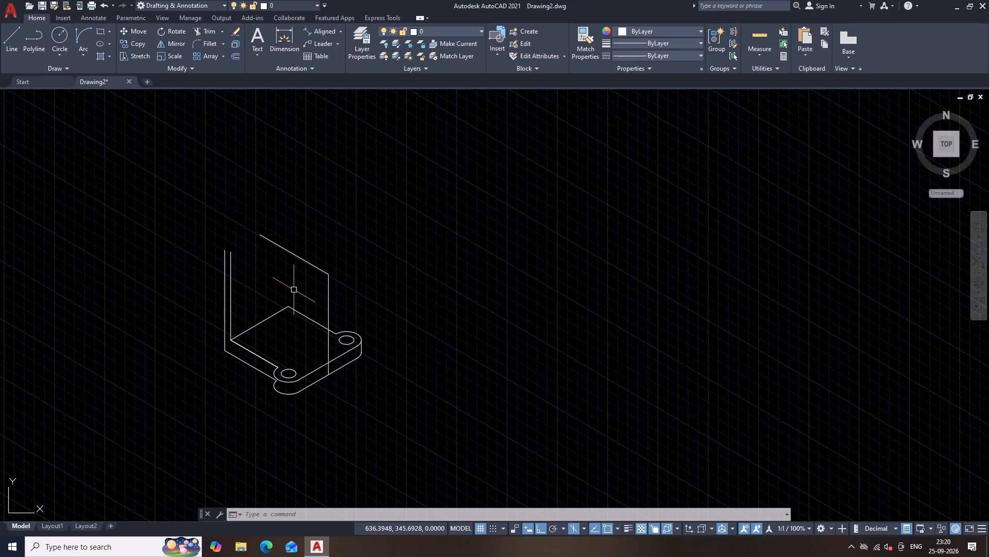
Extend the inner wall vertical with a line about 41 long straight up from its upper endpoint.
text(L)
key(space)
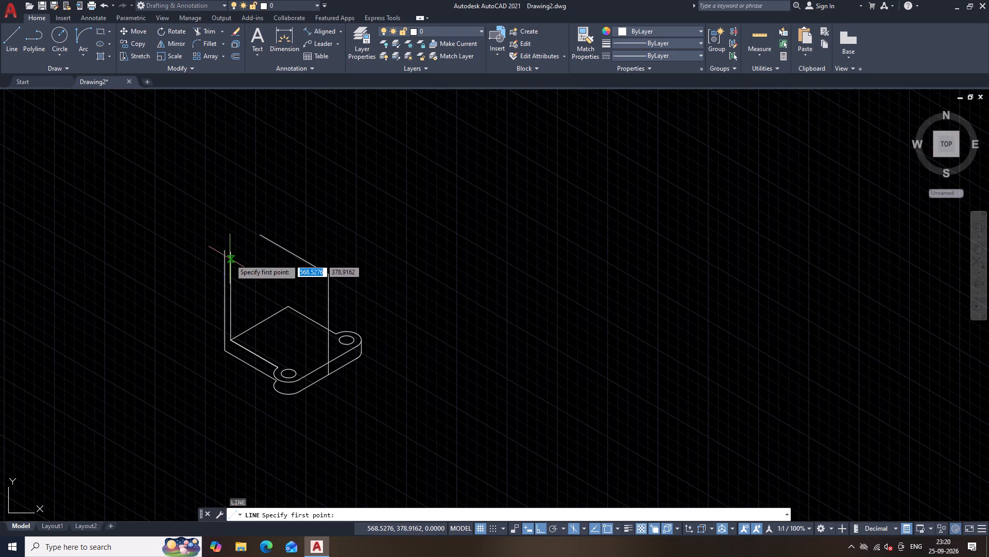
click(229, 253)
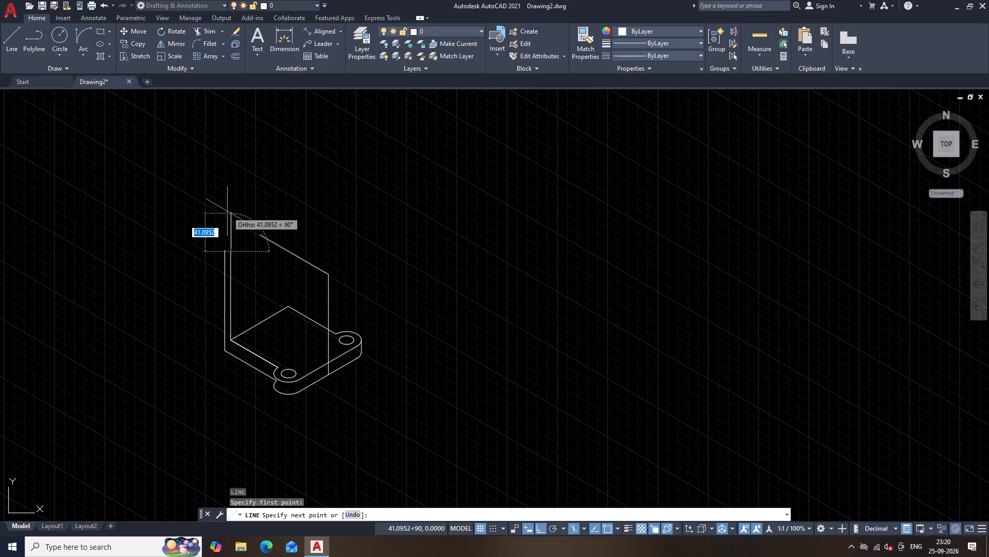
click(226, 213)
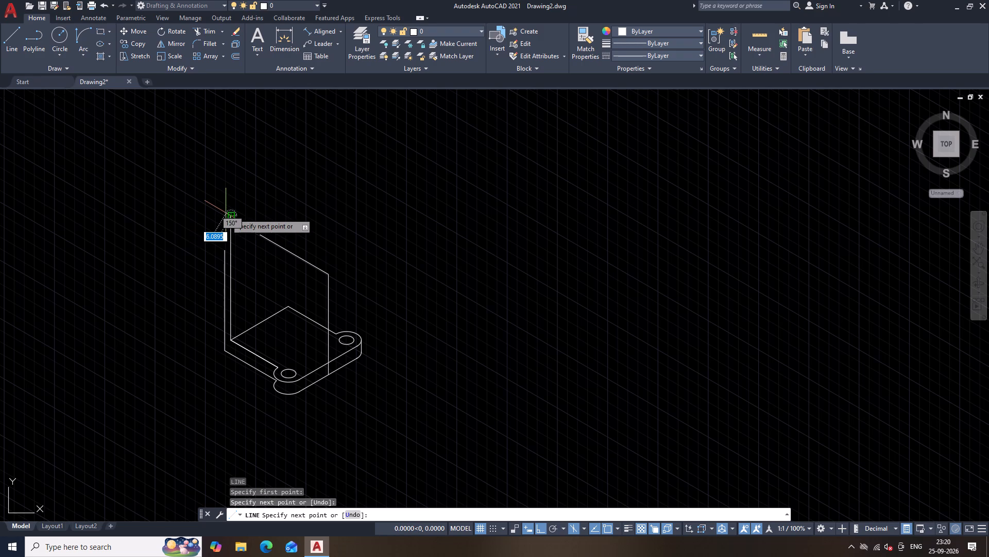
key(Escape)
Draw a line about 36 long from the free end of the sloping top edge to the extended inner wall vertical.
key(space)
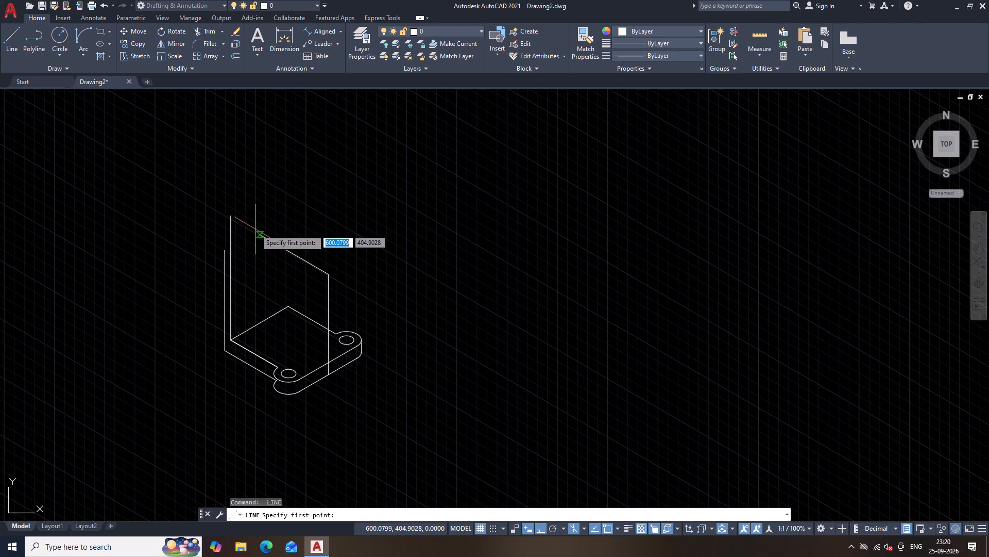
click(259, 234)
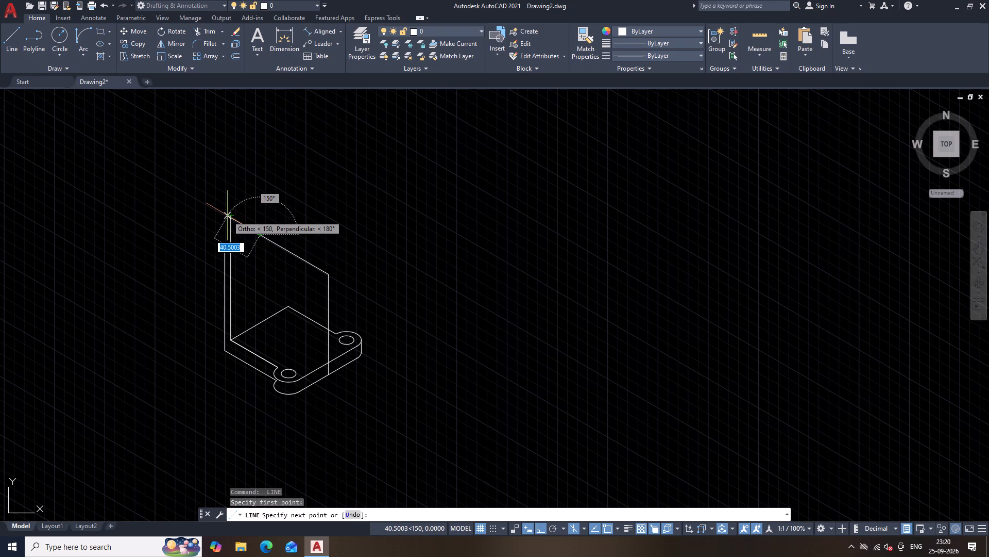
scroll(228, 215, up, 3)
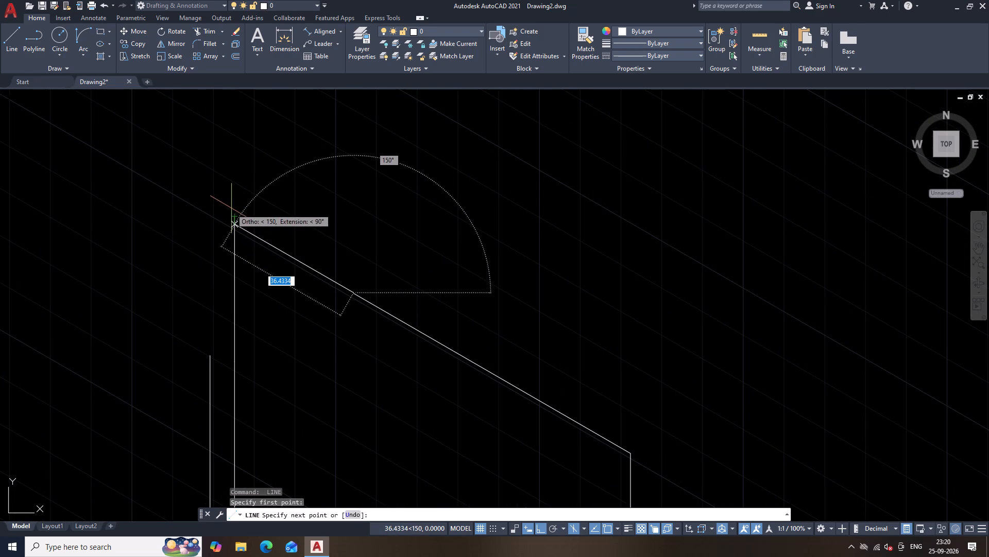
click(232, 210)
key(Escape)
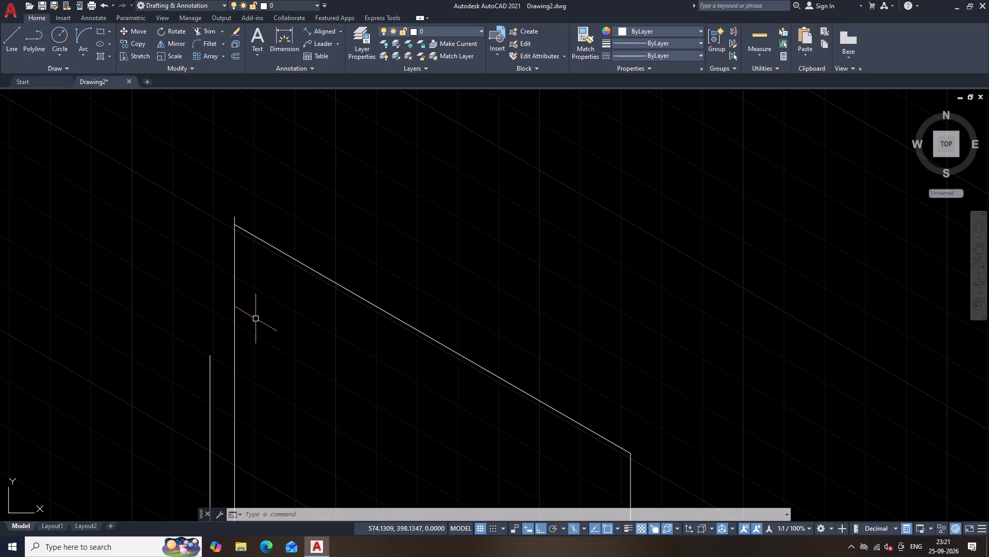
Draw a 59-long line down along the sloping top edge from its upper corner at the inner wall vertical.
text(L)
key(space)
scroll(258, 294, up, 2)
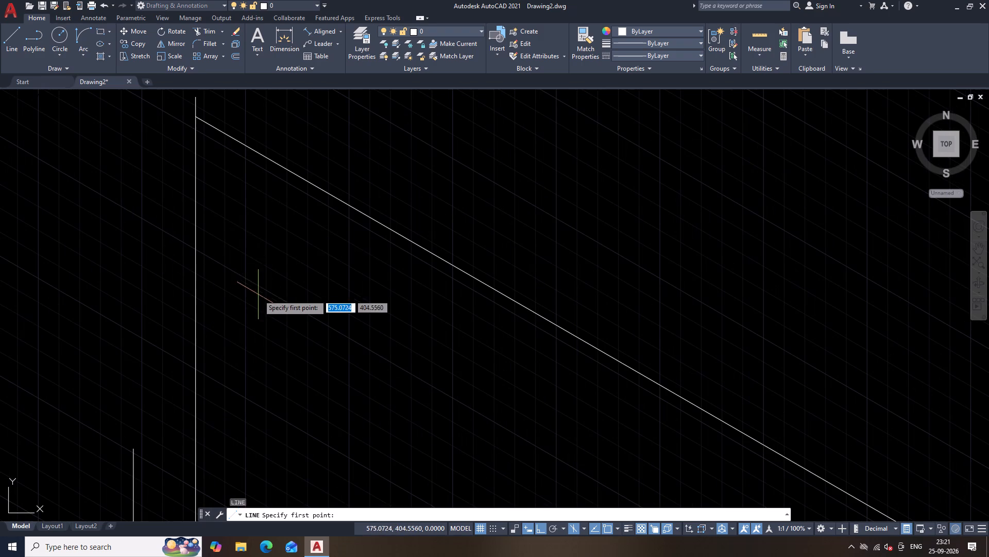
click(196, 119)
text(59)
key(Return)
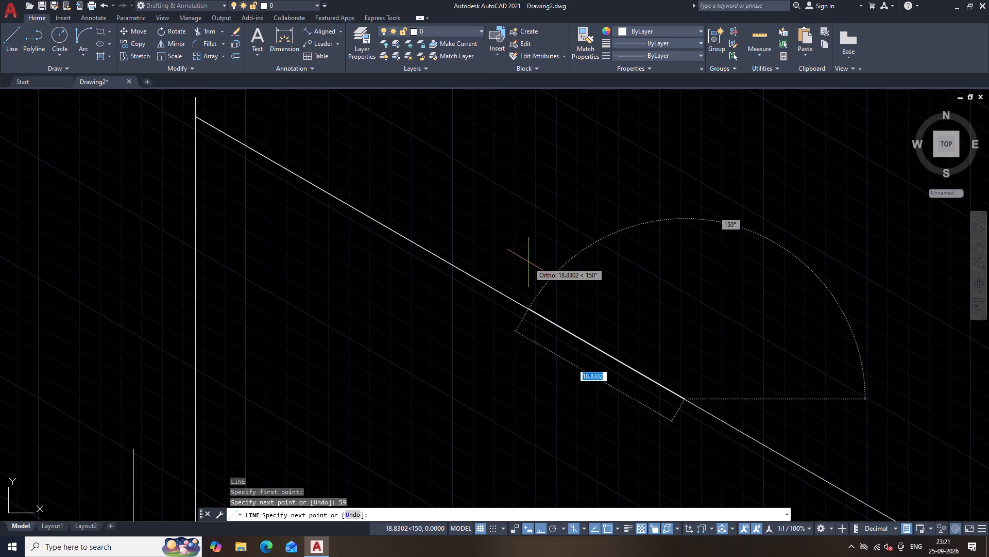
key(Escape)
Draw a radius 36 isocircle in the right isoplane, centred on the lower end of the 59-long line on the top edge.
scroll(528, 262, down, 3)
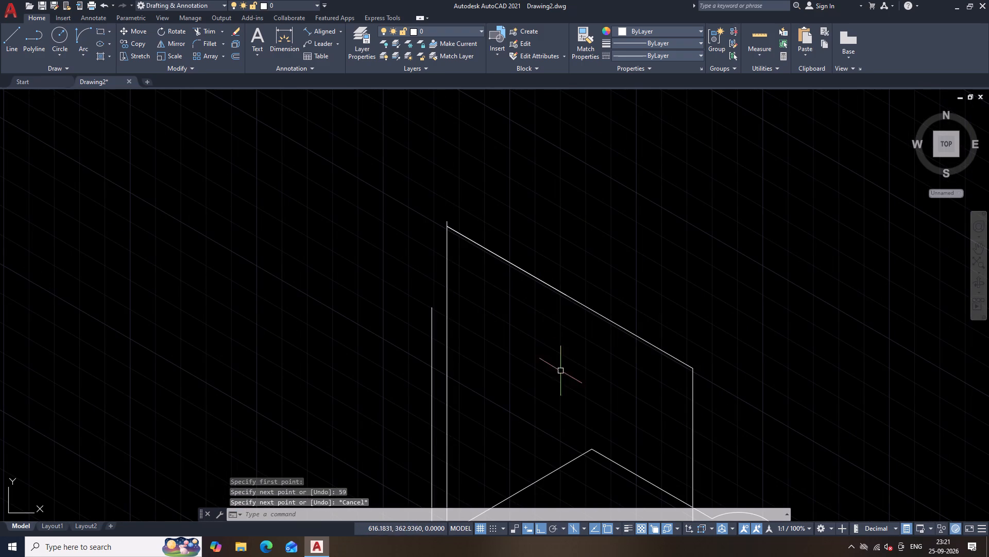
middle_drag(564, 378, 438, 462)
scroll(479, 429, up, 2)
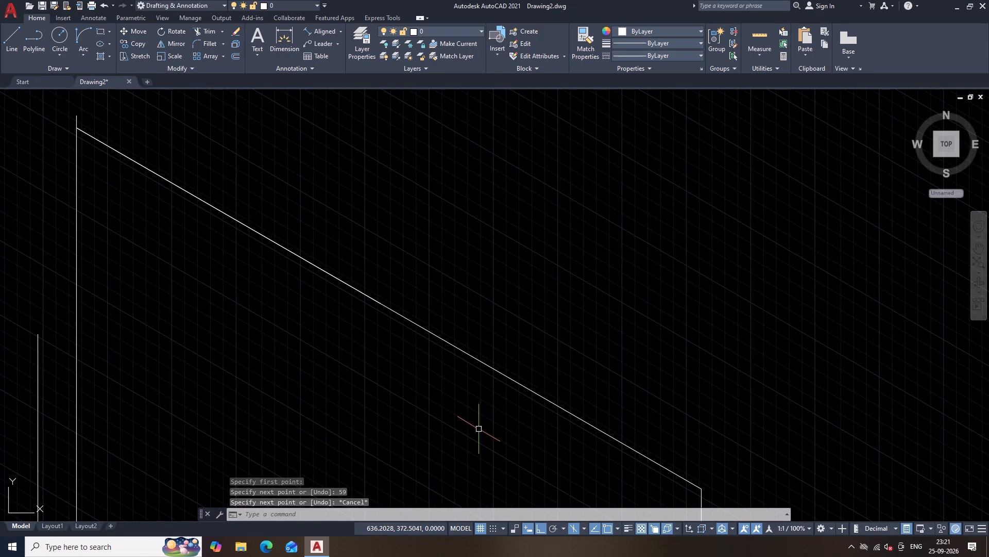
scroll(479, 429, down, 1)
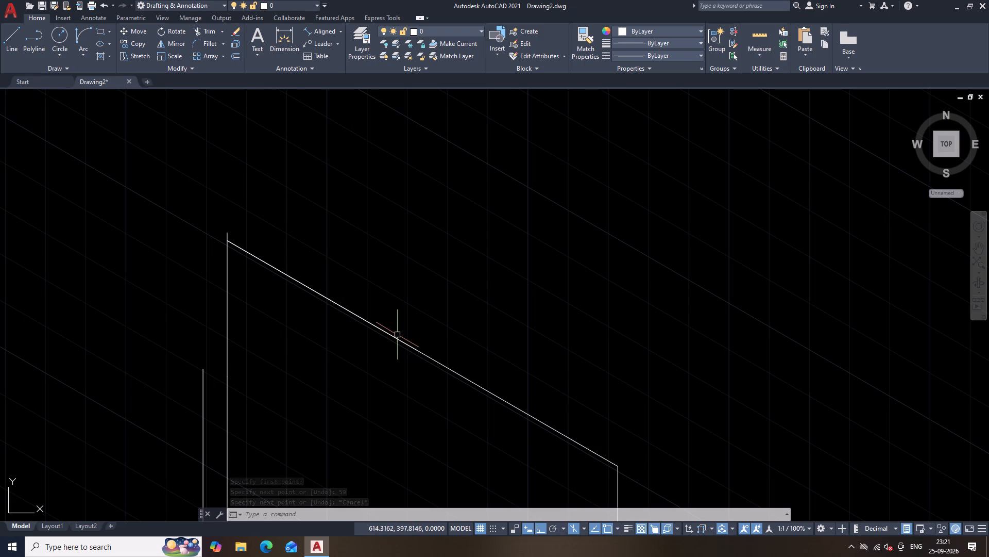
click(395, 340)
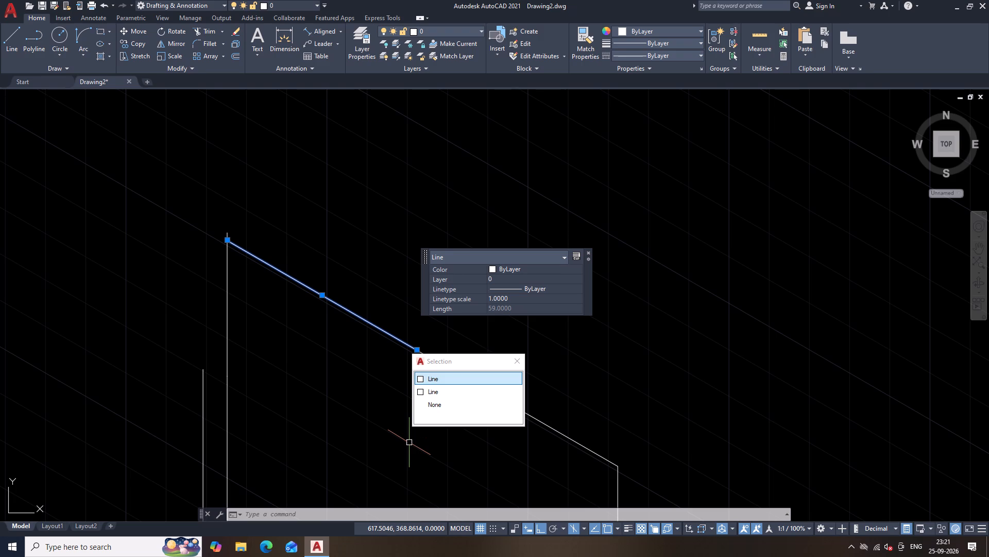
scroll(409, 443, down, 2)
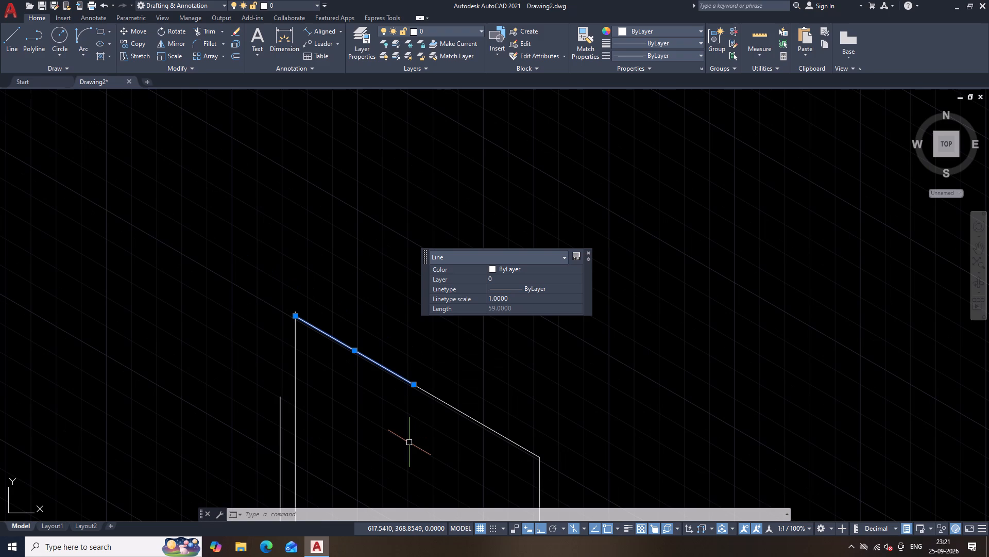
scroll(409, 443, down, 1)
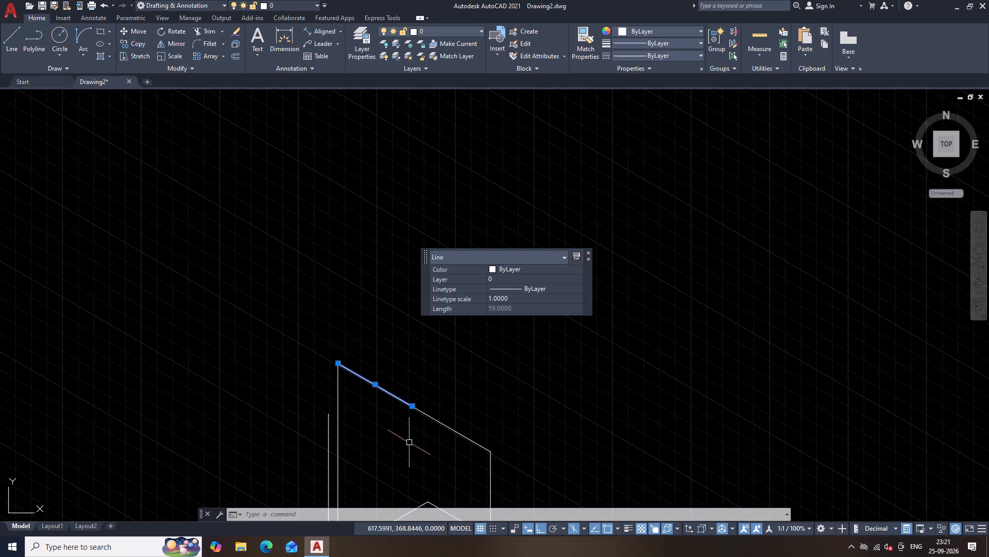
text(EL)
key(space)
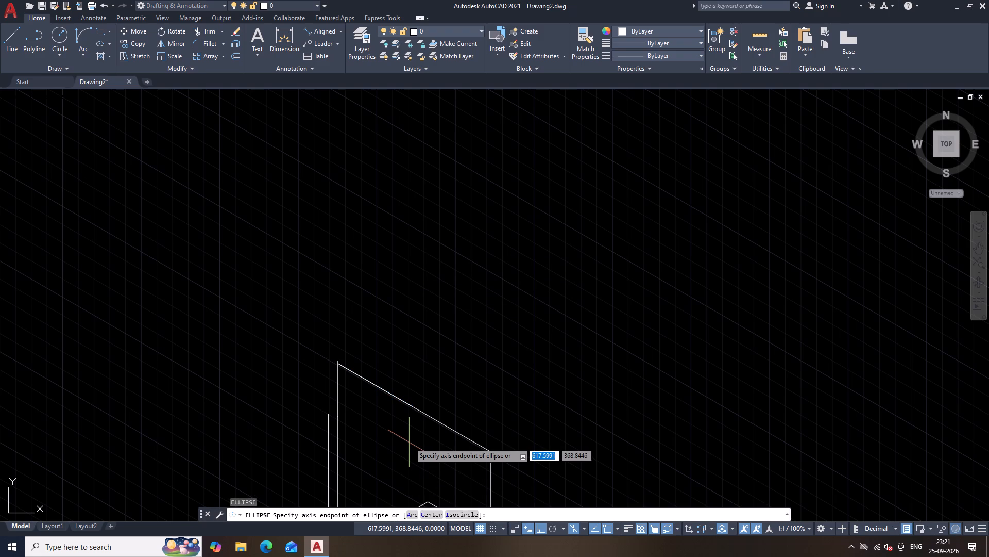
text(I)
key(space)
scroll(409, 443, up, 2)
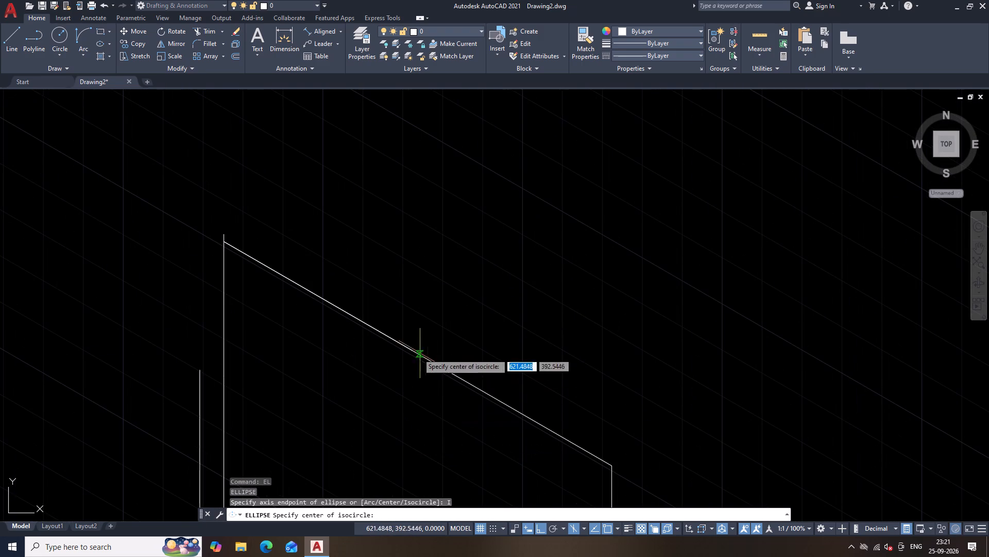
click(413, 350)
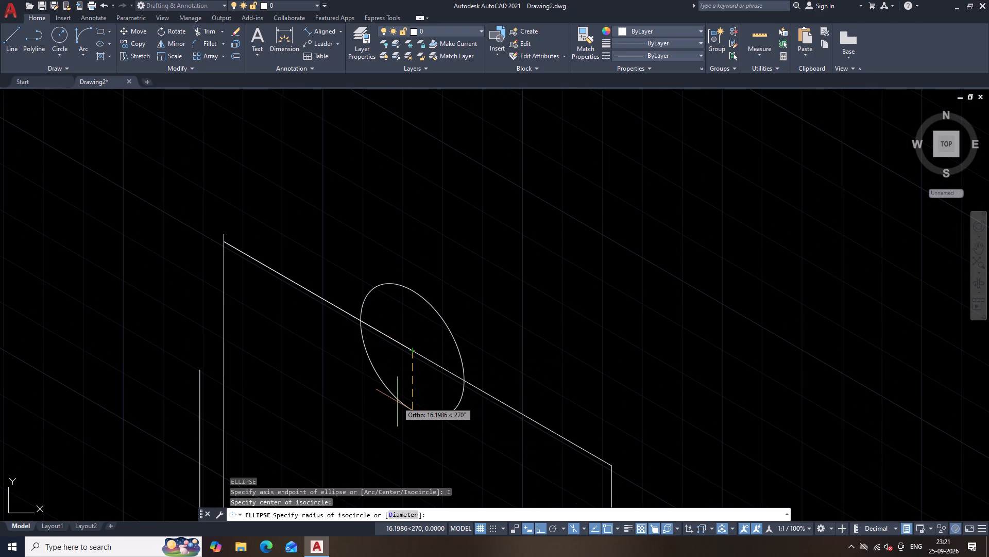
key(F5)
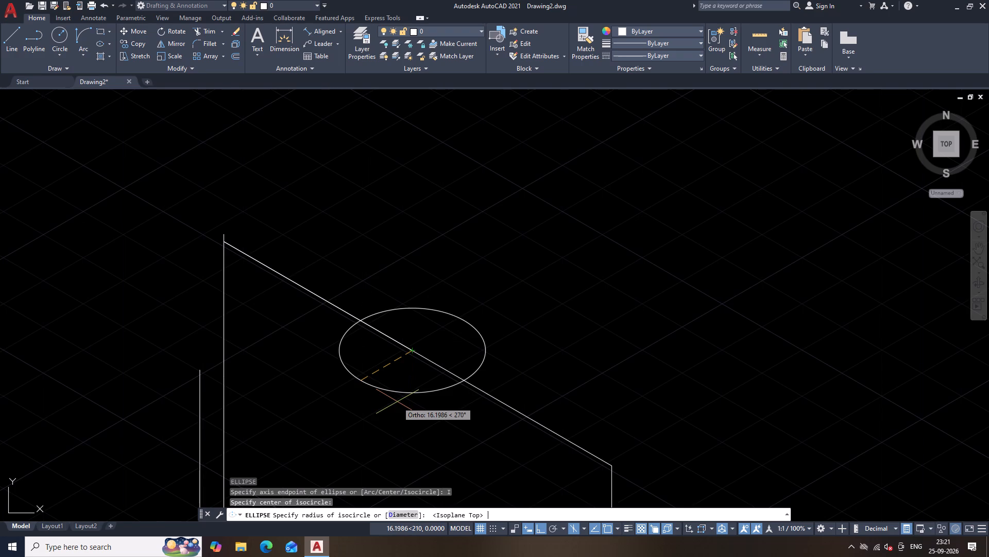
key(F5)
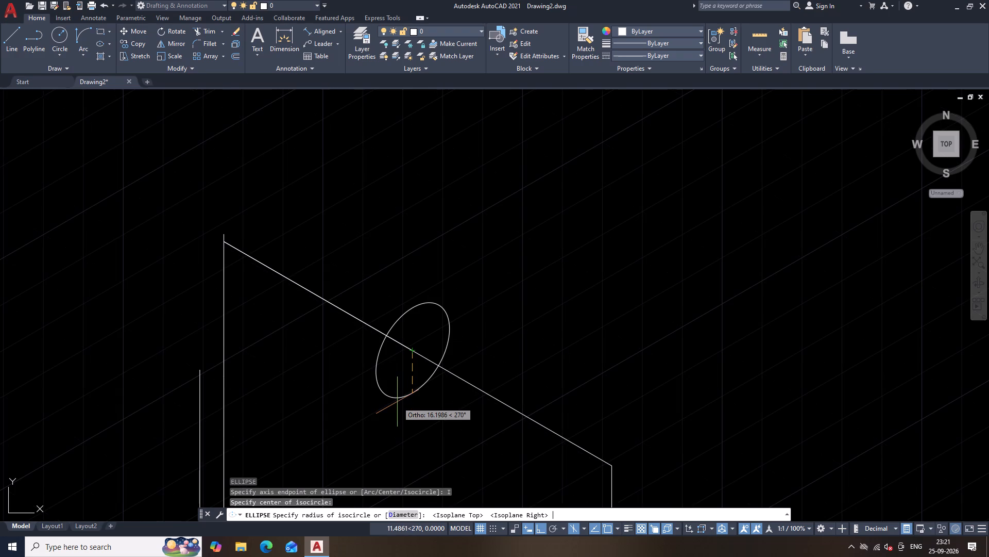
text(36)
key(Return)
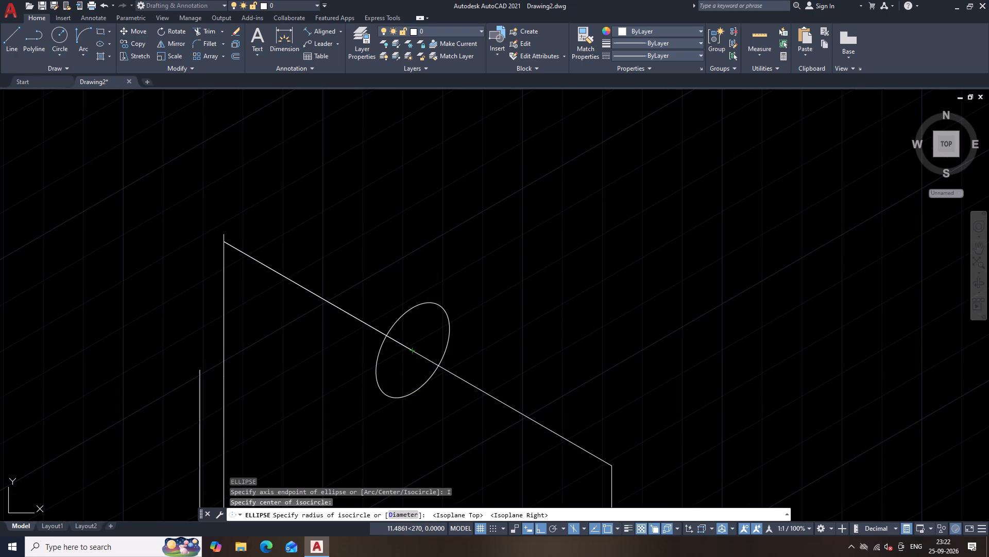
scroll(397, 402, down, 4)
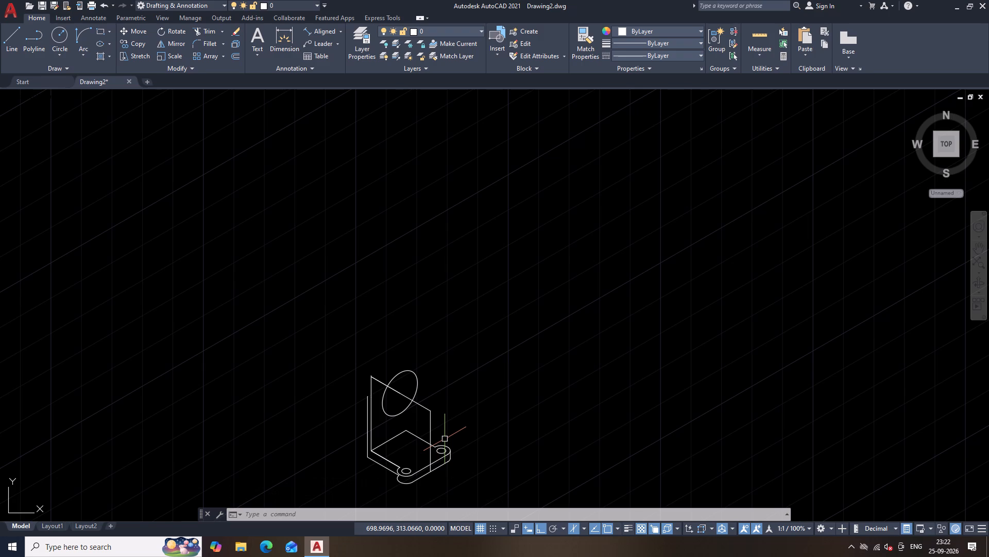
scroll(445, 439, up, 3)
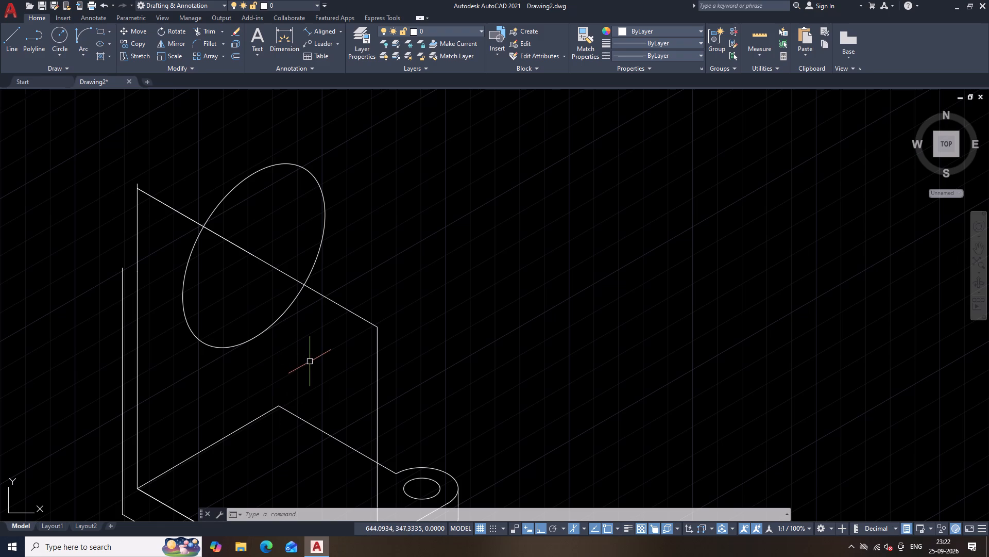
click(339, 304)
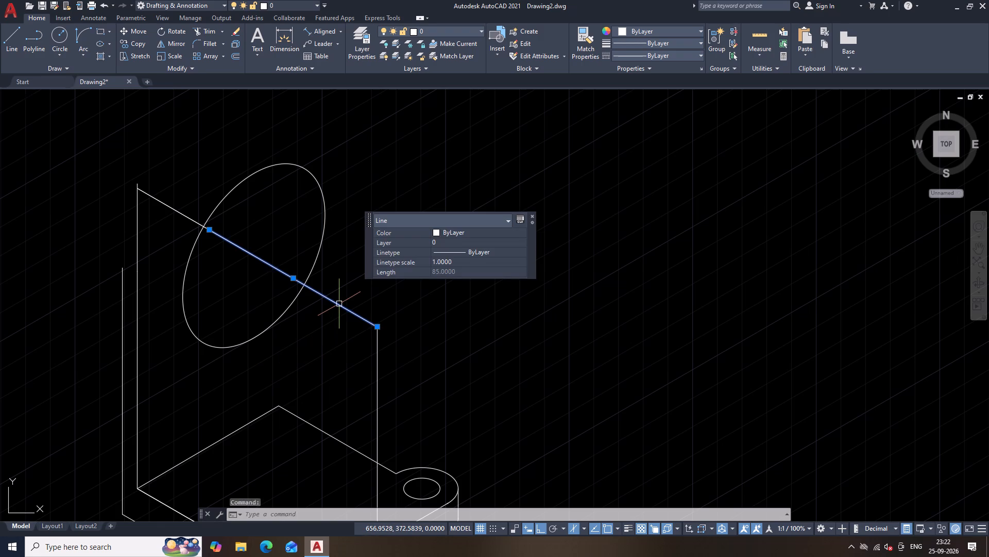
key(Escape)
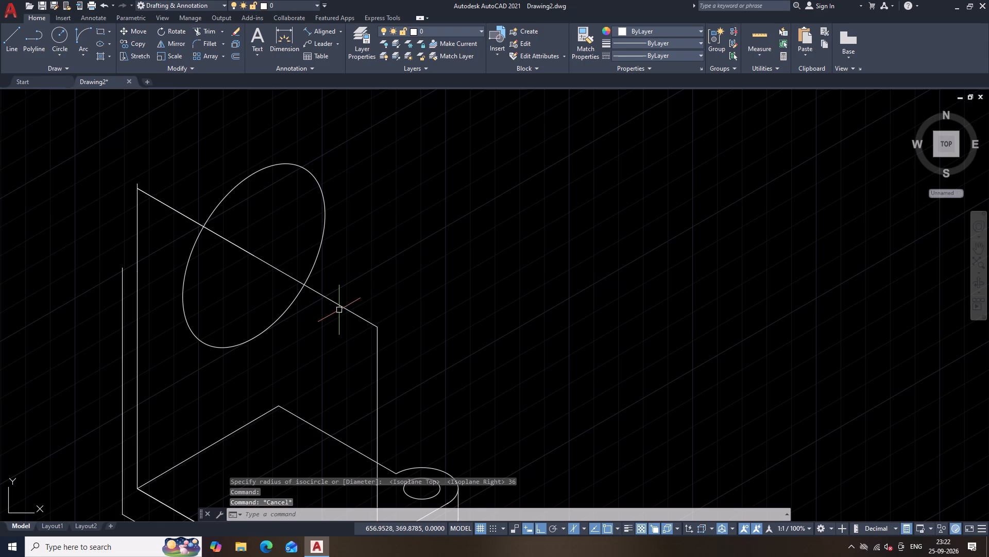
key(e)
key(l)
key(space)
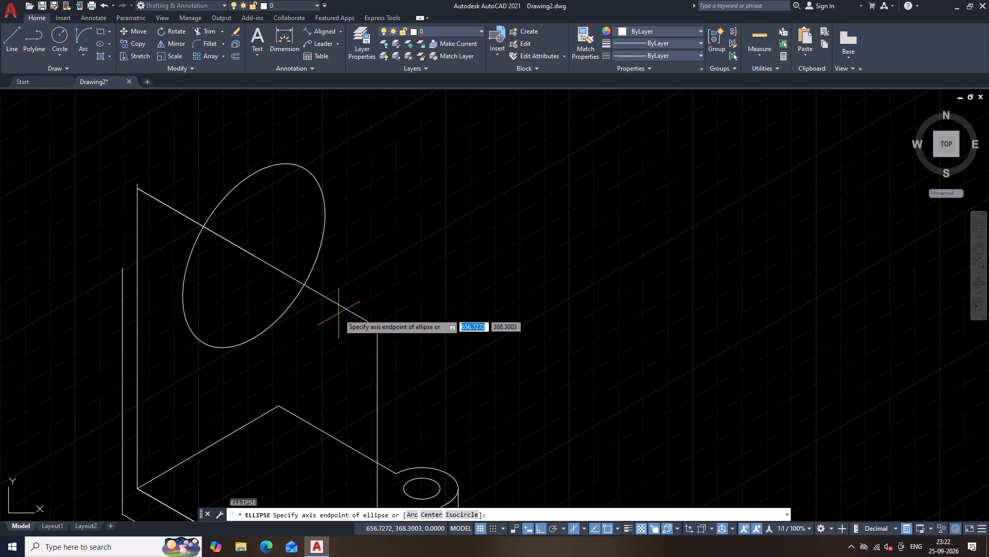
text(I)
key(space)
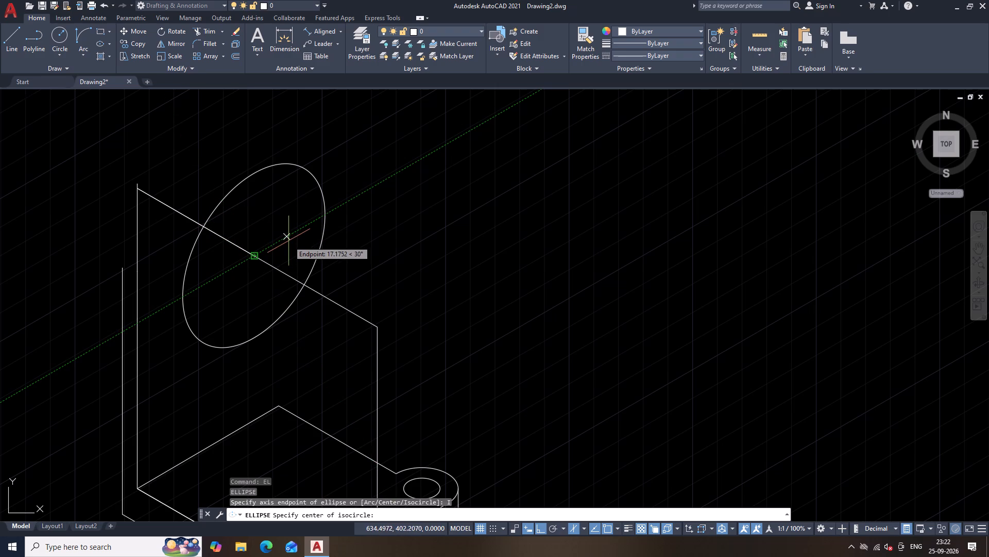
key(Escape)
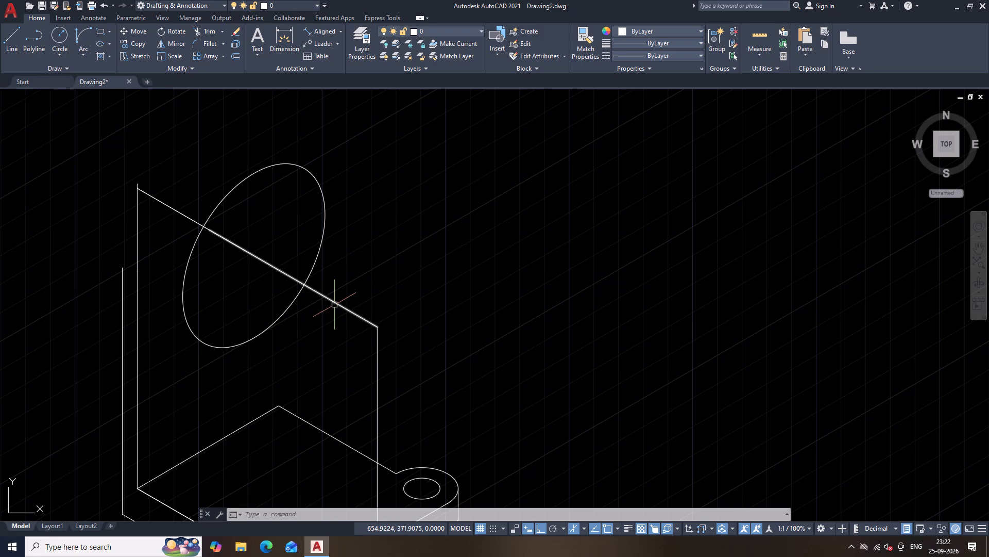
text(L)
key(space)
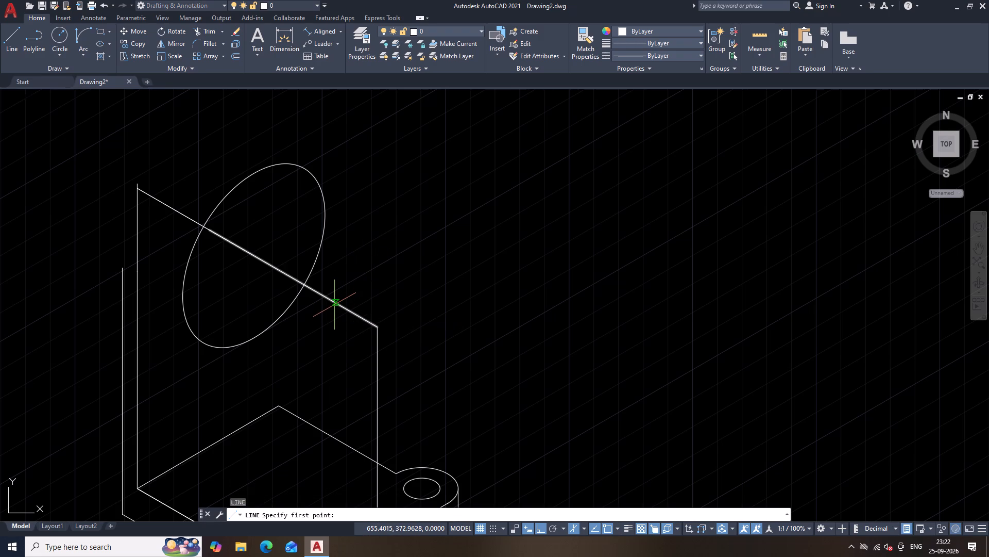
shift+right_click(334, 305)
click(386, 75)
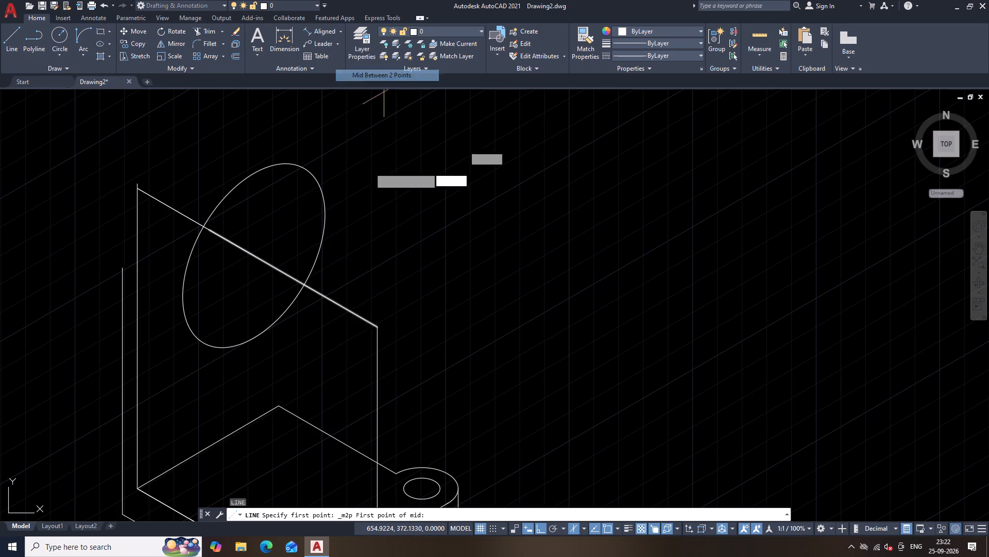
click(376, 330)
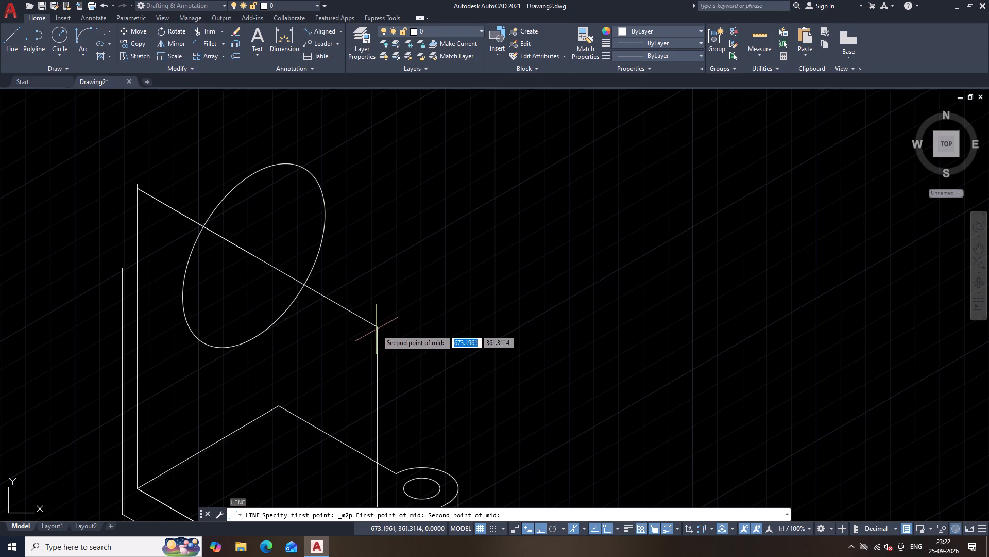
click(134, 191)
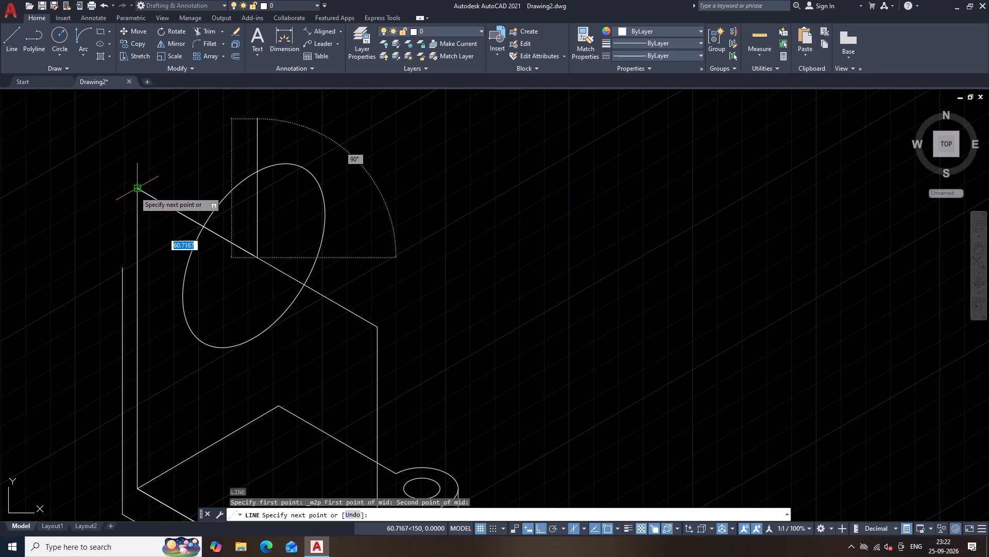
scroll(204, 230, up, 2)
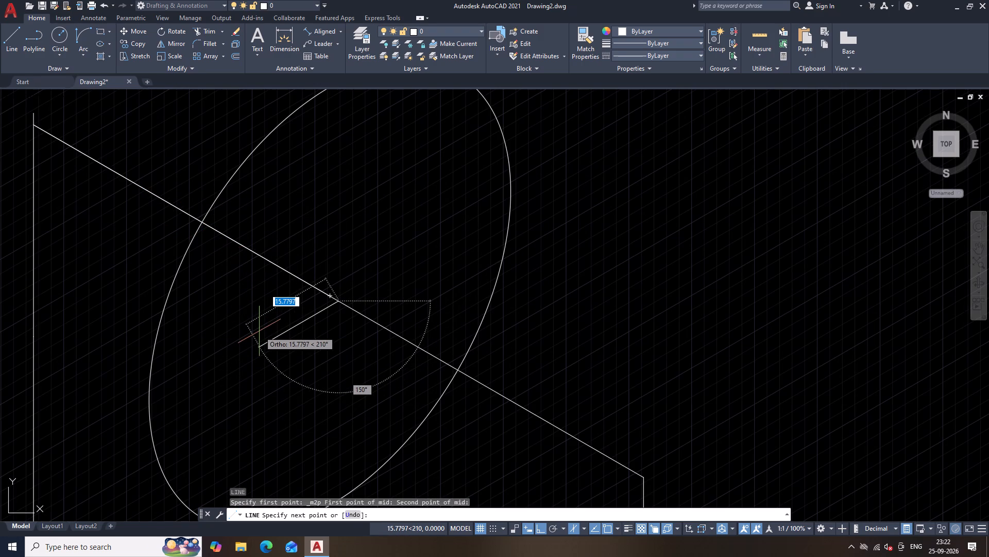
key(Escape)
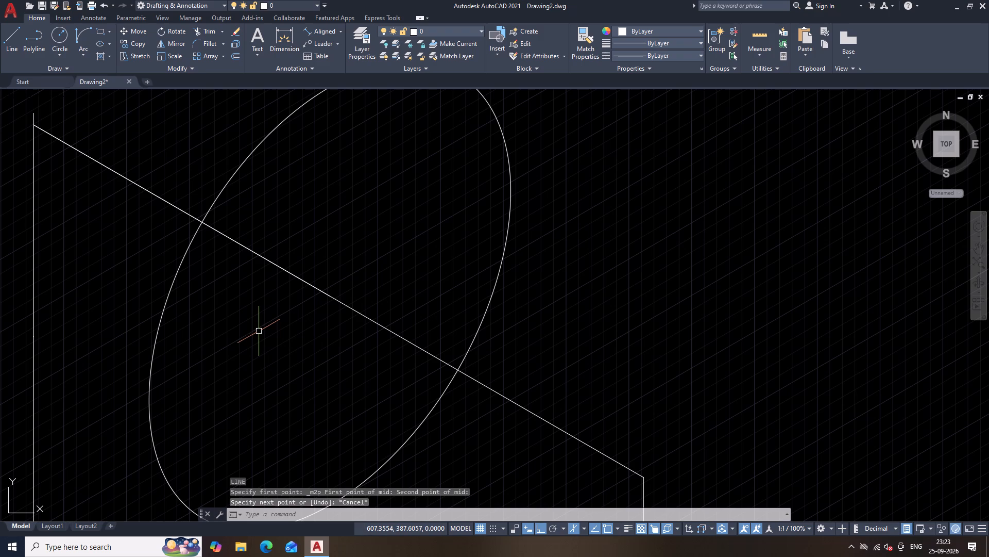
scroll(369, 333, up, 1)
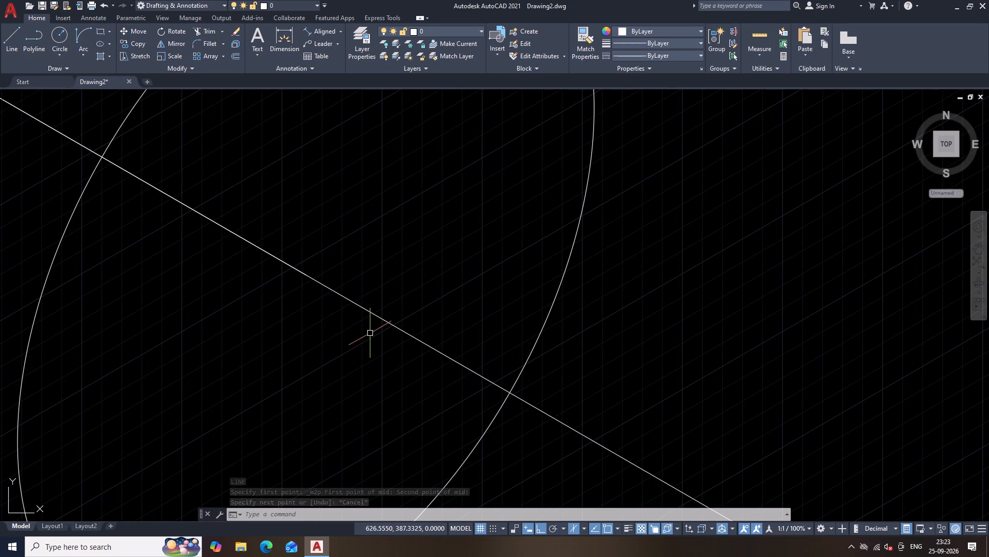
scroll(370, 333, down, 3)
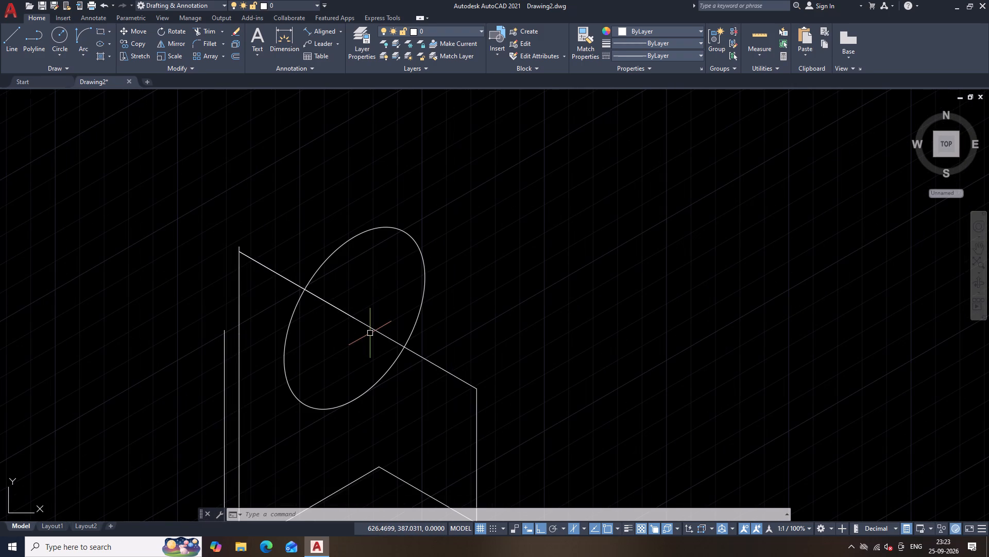
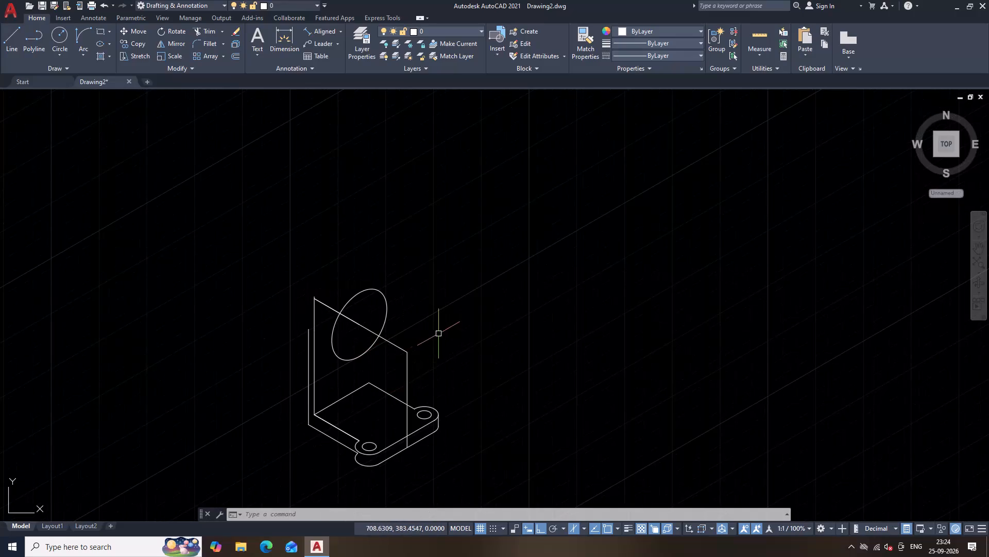
Draw a line about 39 long from the base plate's rear top corner up to the lower edge of the isocircle.
middle_drag(440, 333, 380, 302)
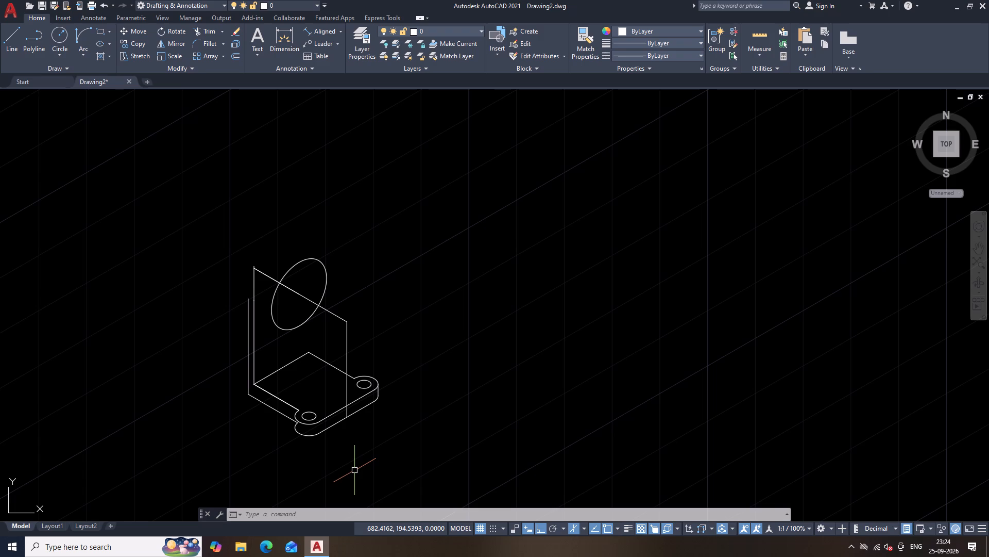
text(L)
key(space)
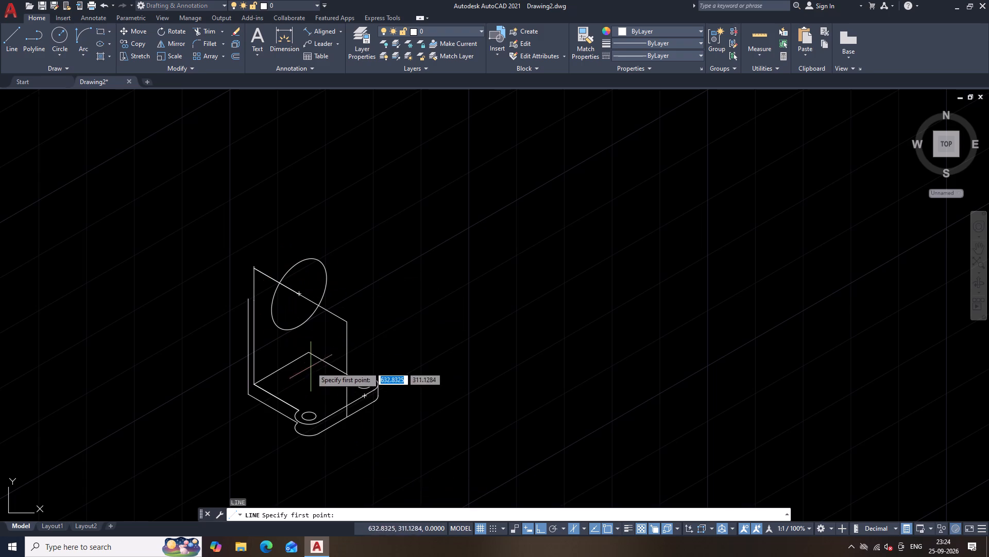
click(310, 354)
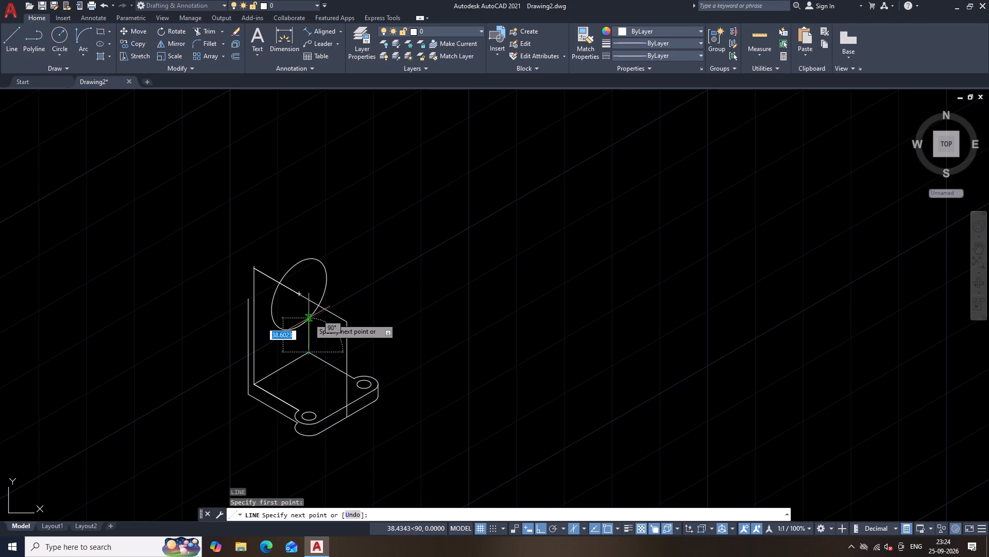
scroll(309, 318, up, 1)
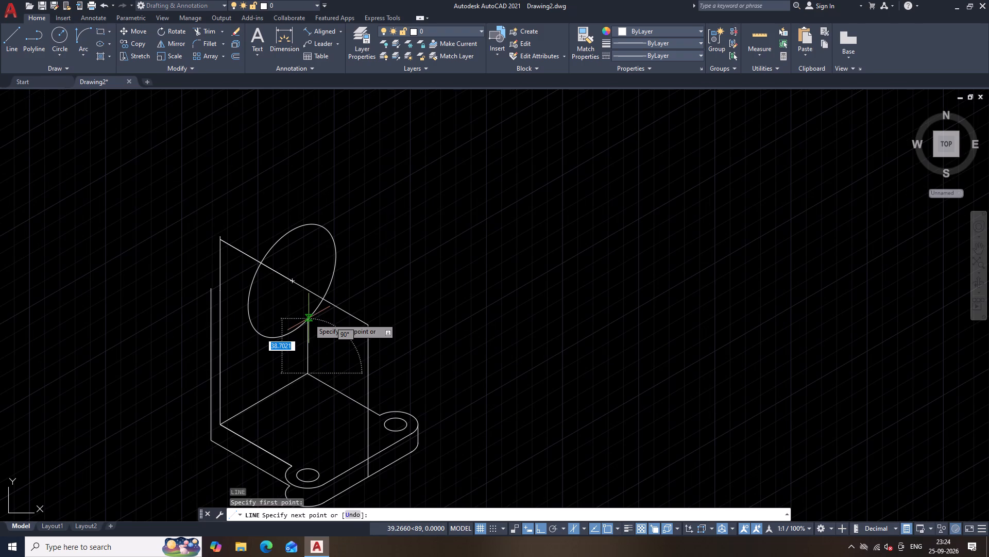
click(309, 318)
key(Escape)
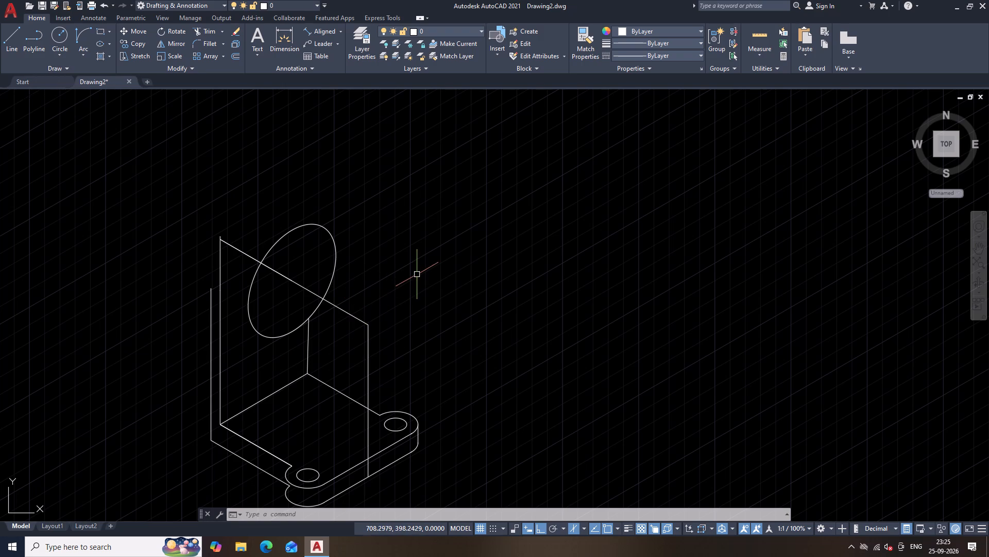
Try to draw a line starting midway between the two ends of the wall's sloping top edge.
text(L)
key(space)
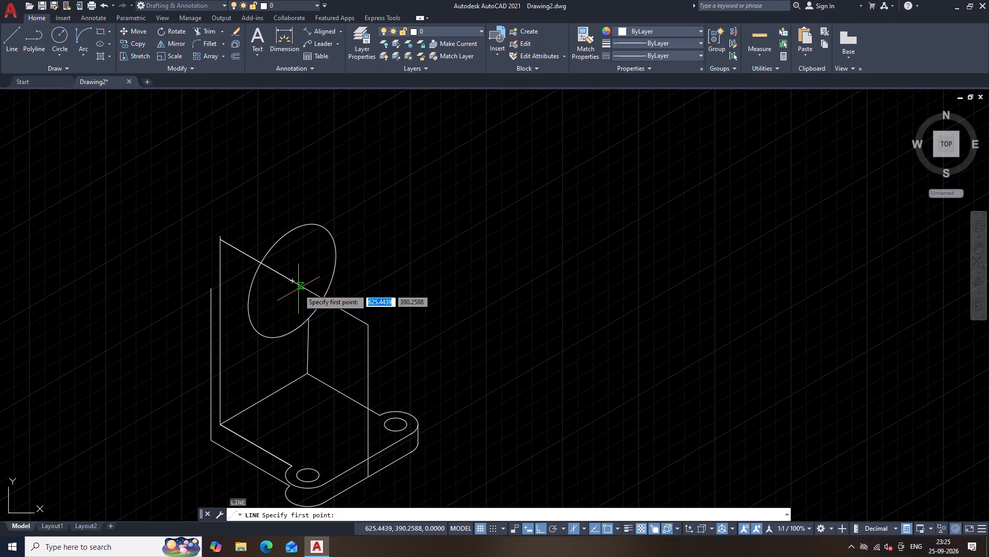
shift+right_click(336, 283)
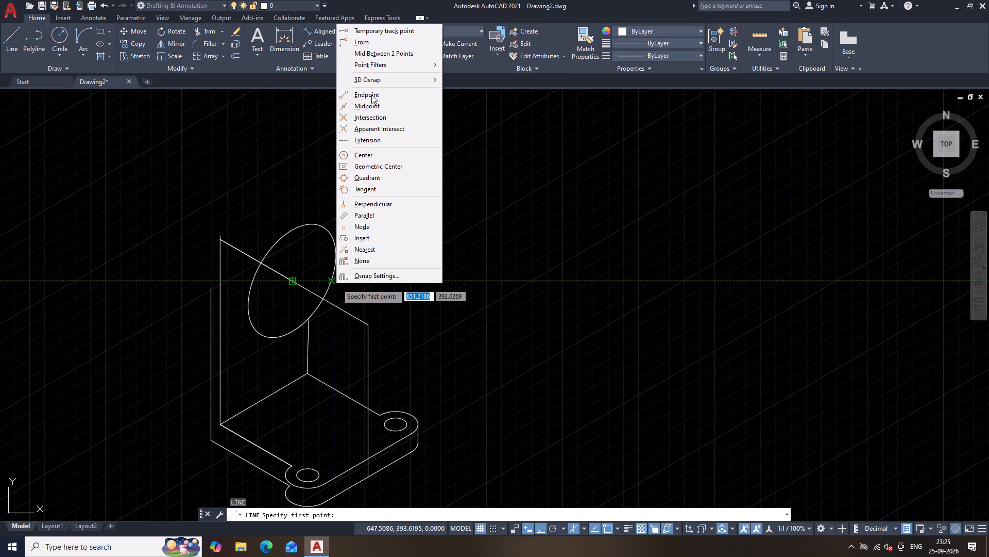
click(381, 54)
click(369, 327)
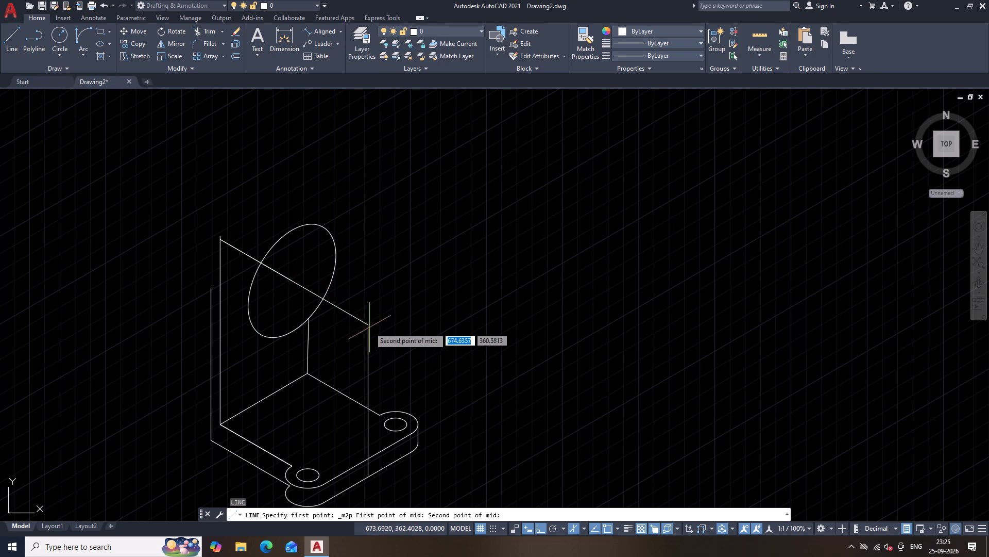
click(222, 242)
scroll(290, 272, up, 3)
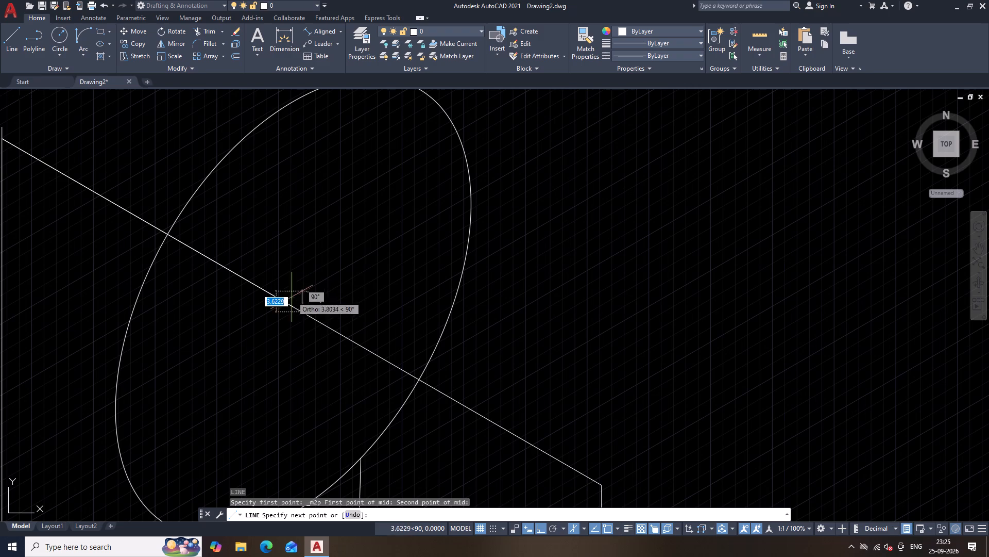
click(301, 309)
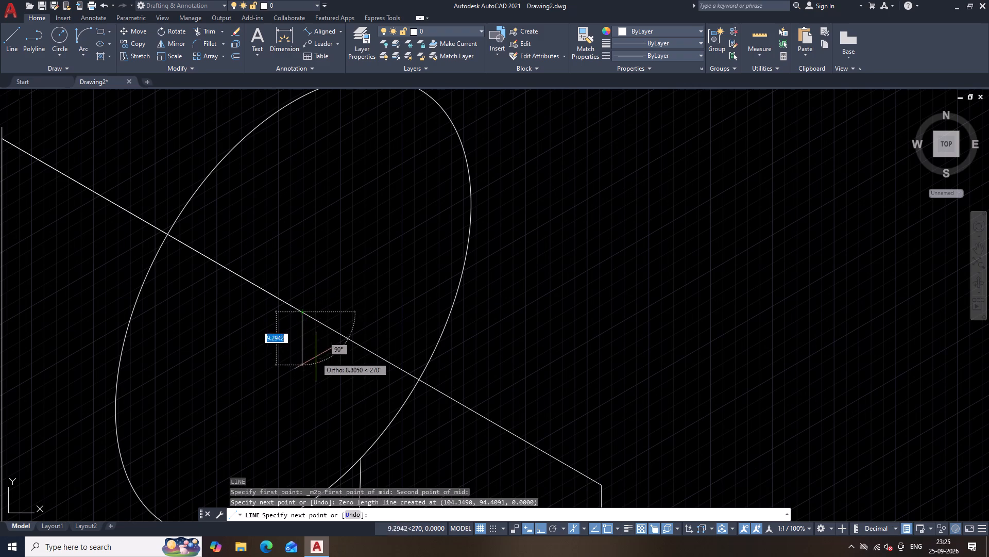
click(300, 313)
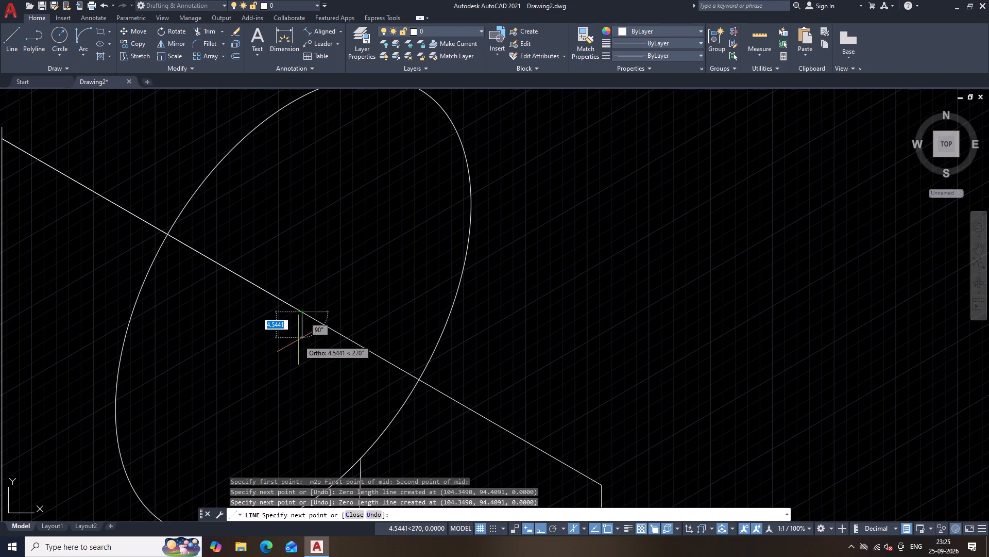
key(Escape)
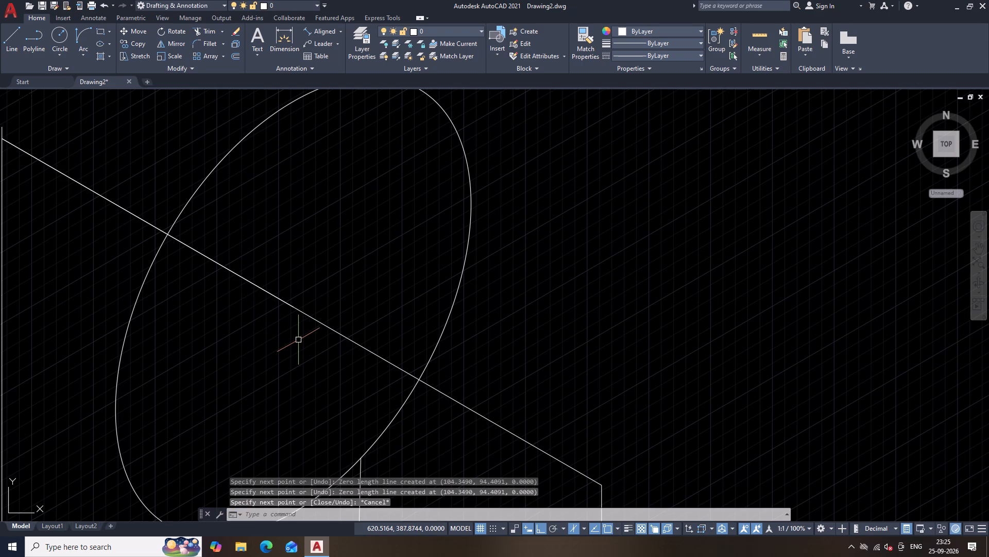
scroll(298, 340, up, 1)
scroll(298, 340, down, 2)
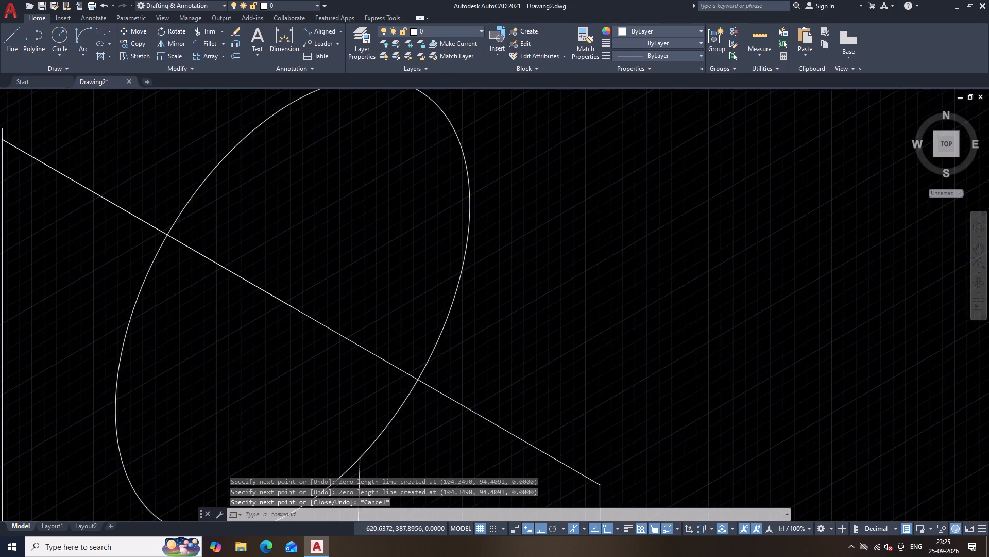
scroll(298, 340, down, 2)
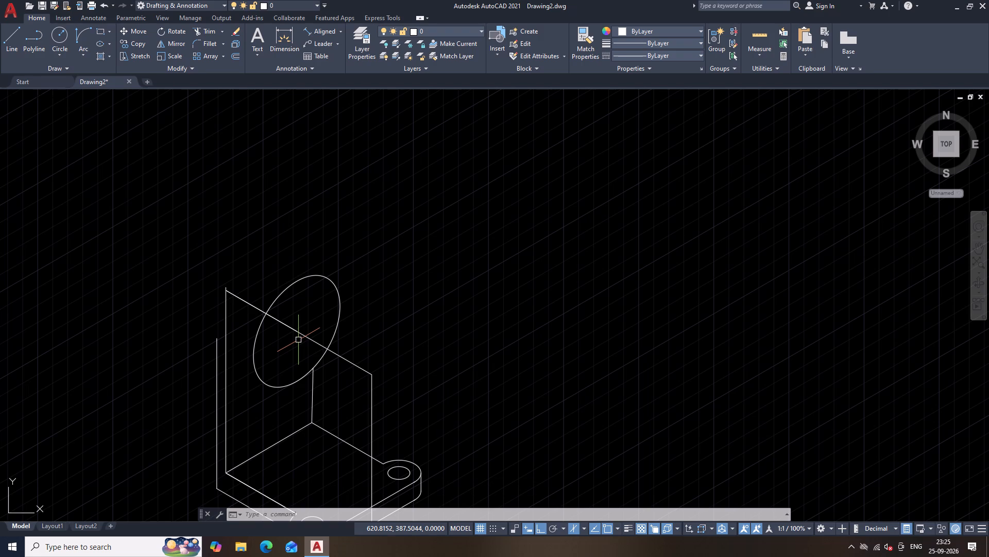
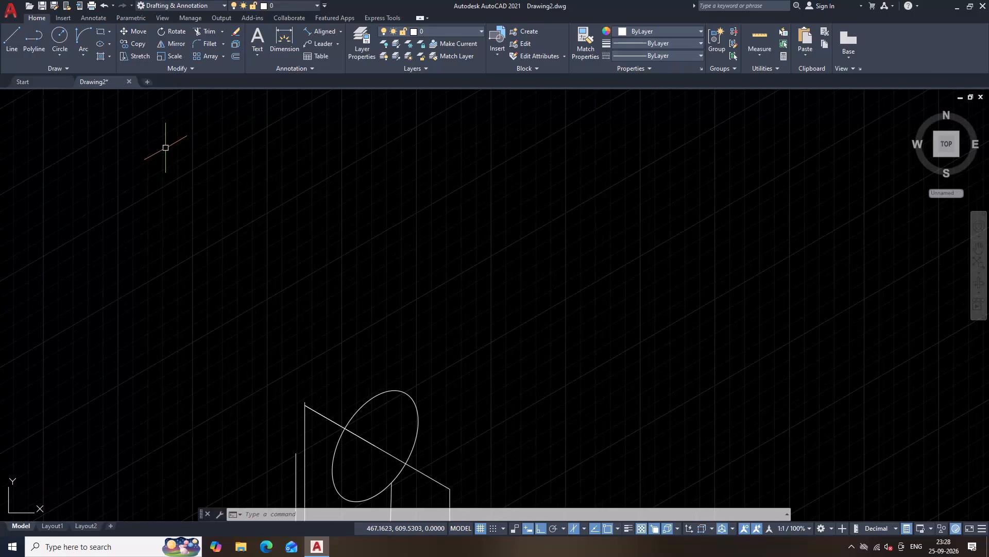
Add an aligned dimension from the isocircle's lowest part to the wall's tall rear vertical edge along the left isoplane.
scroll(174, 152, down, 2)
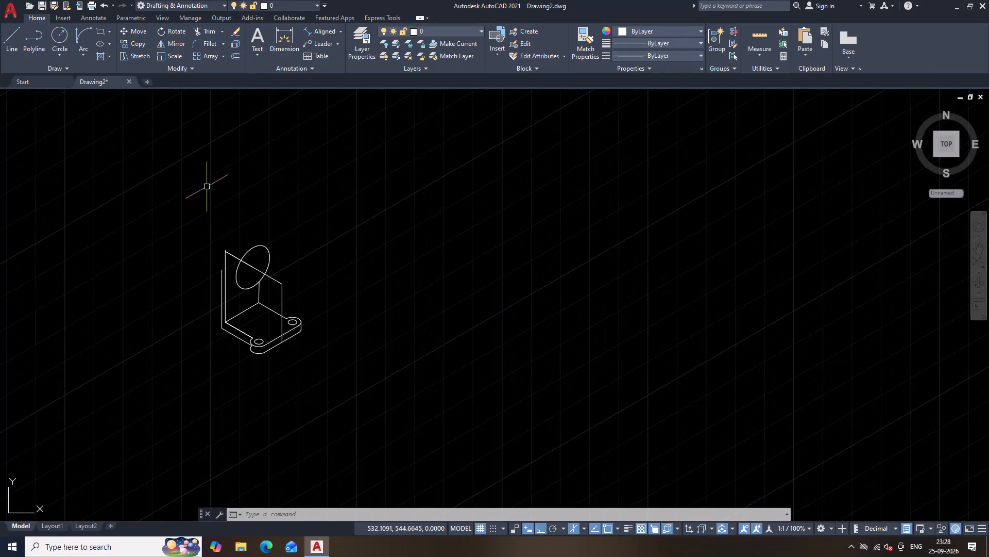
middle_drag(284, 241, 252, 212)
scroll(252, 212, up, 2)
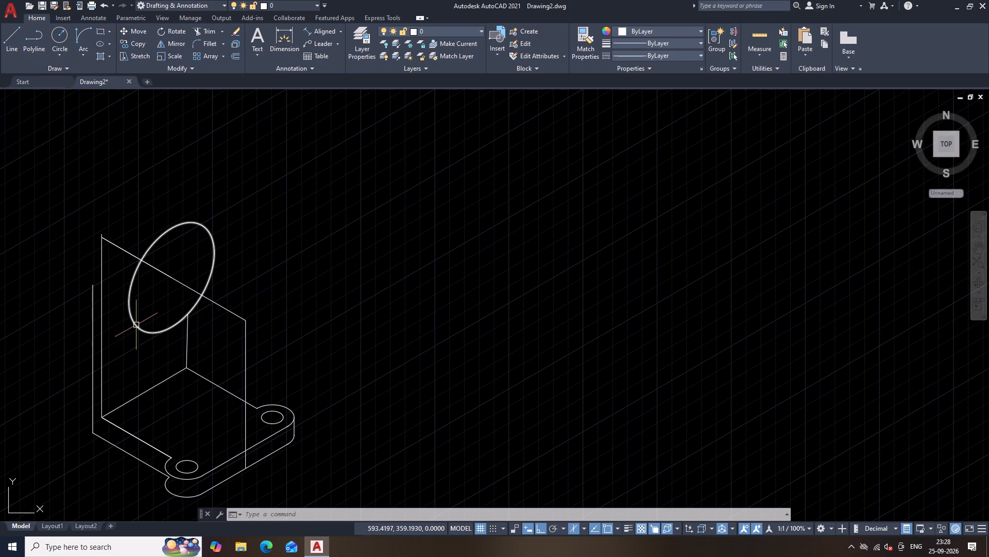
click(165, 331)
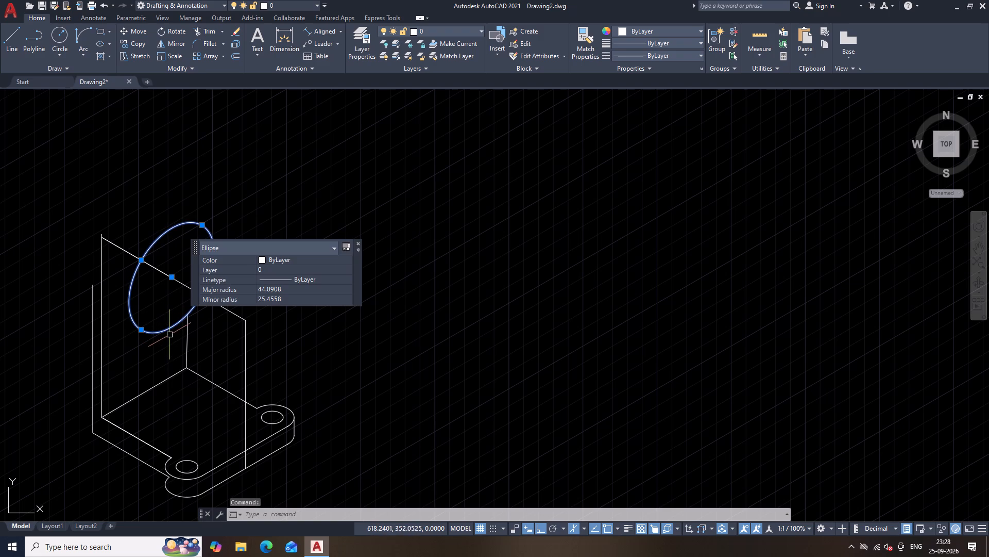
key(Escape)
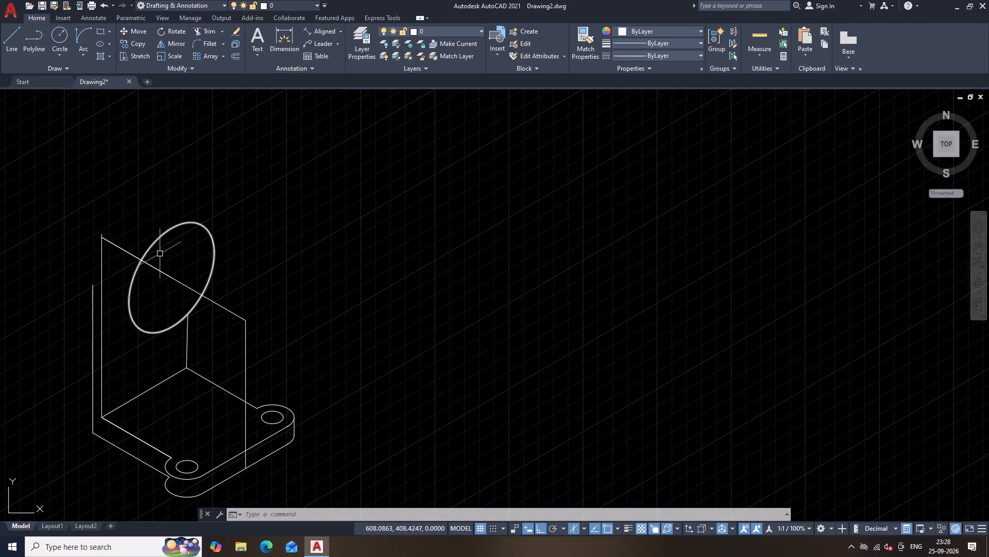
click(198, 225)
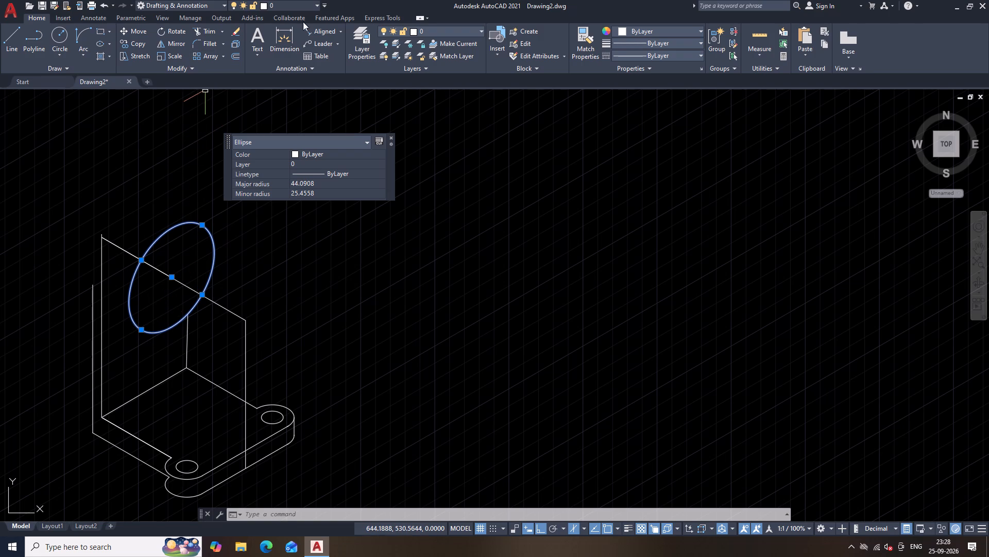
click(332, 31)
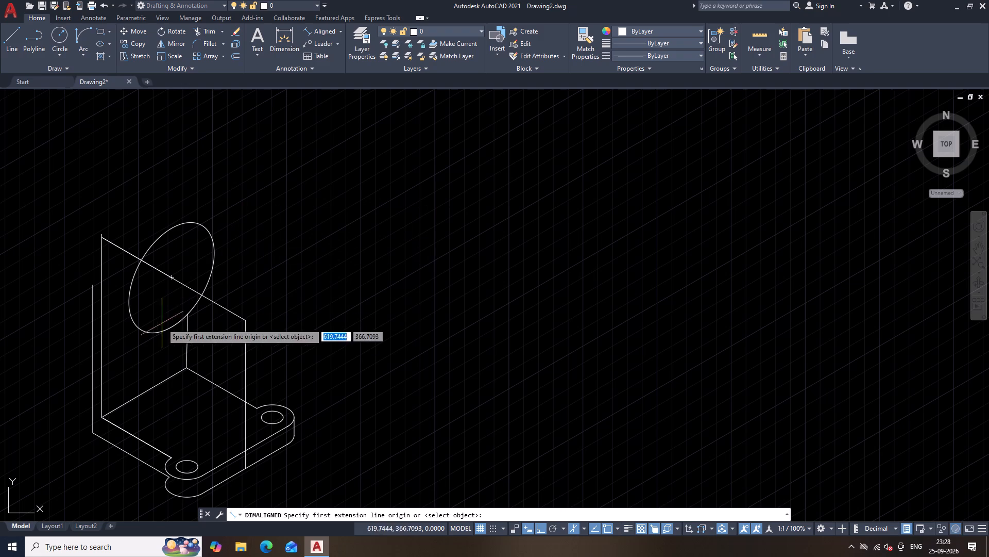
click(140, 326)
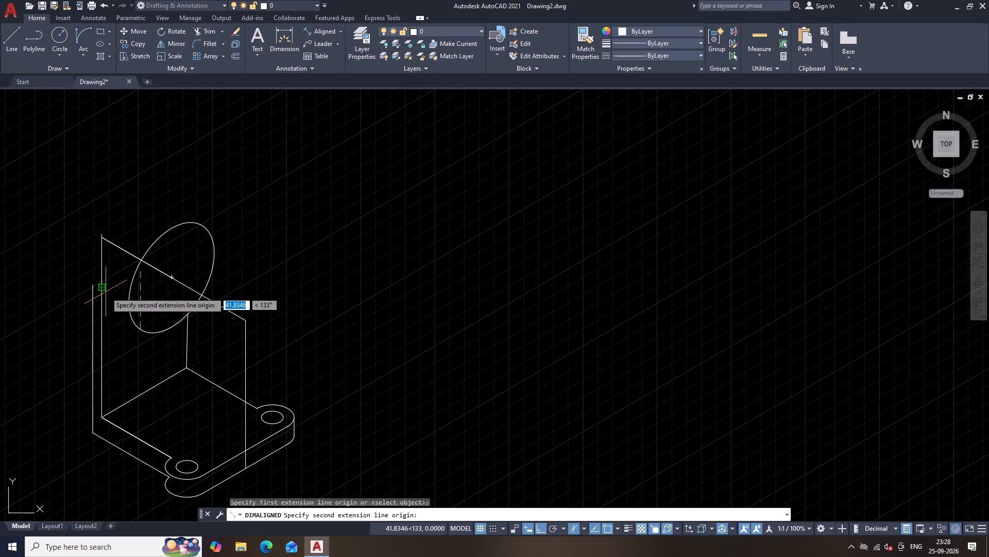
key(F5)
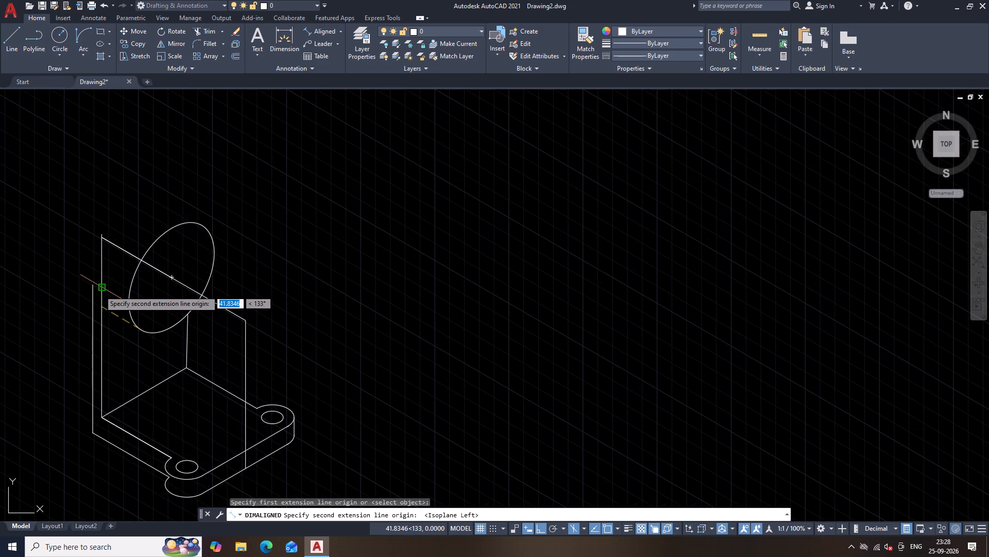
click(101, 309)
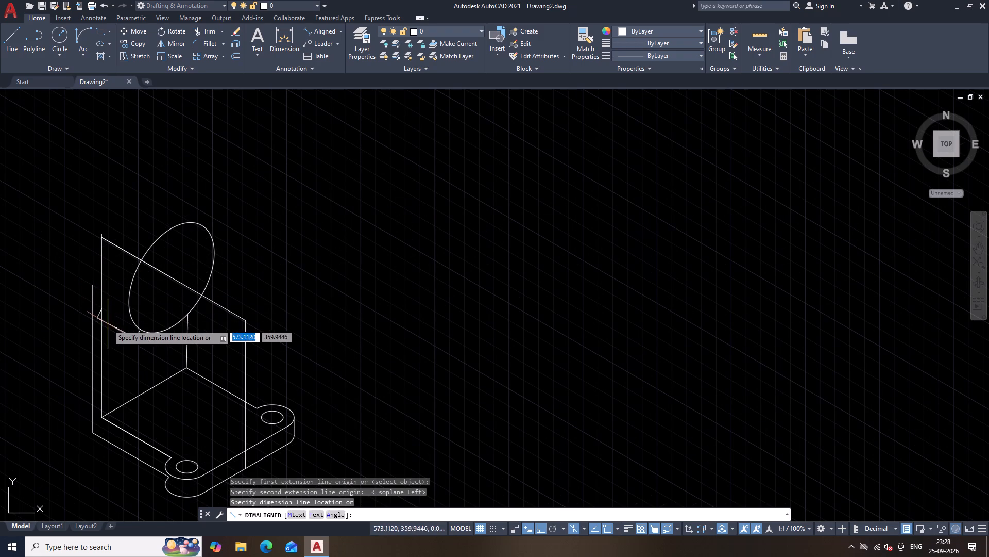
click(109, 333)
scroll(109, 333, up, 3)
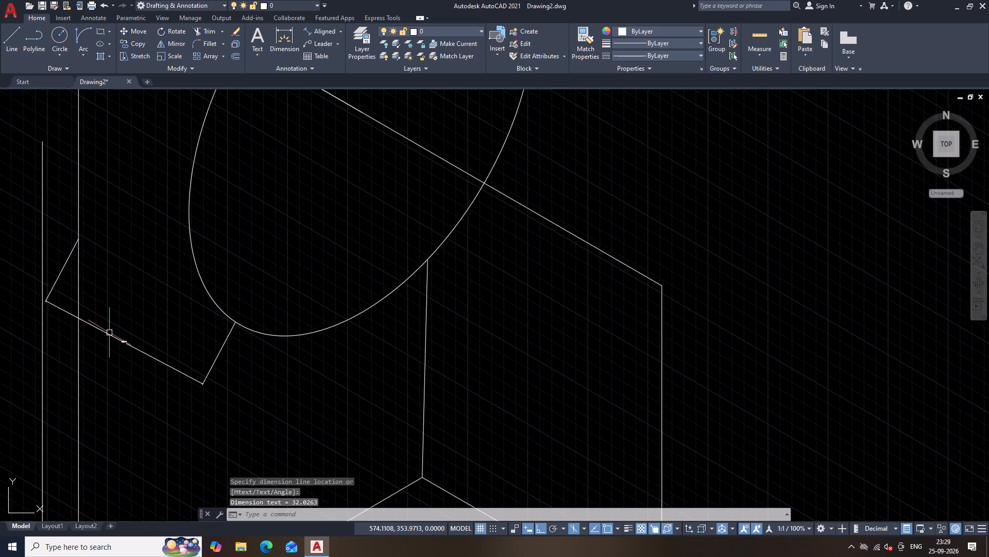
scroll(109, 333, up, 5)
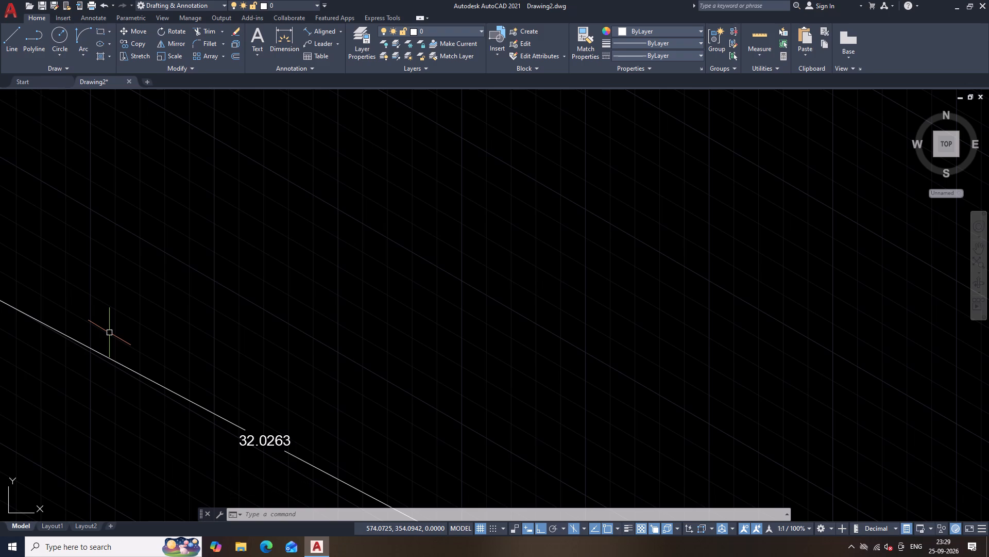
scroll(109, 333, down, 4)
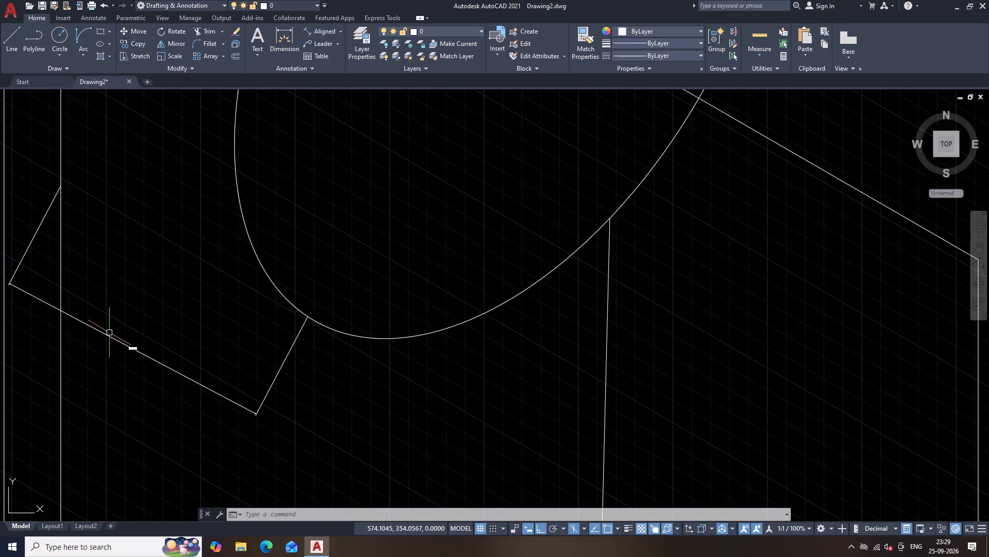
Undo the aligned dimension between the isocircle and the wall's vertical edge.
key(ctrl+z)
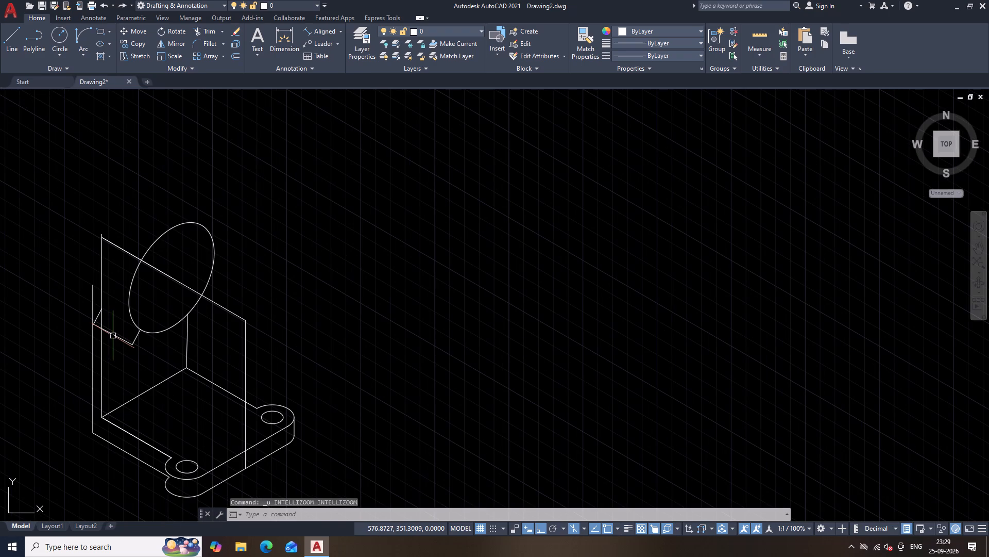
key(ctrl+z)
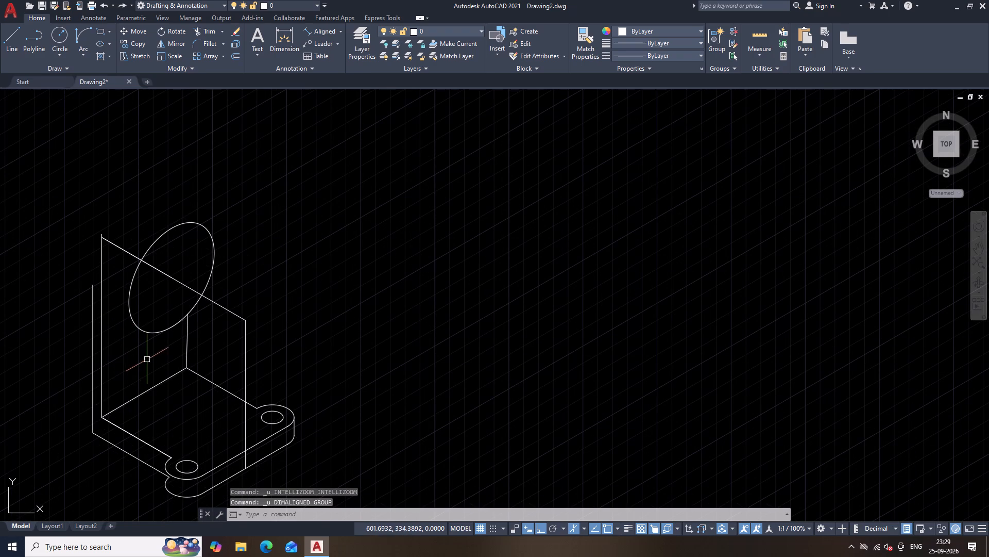
Delete the isocircle centred on the wall's sloping top edge.
click(146, 332)
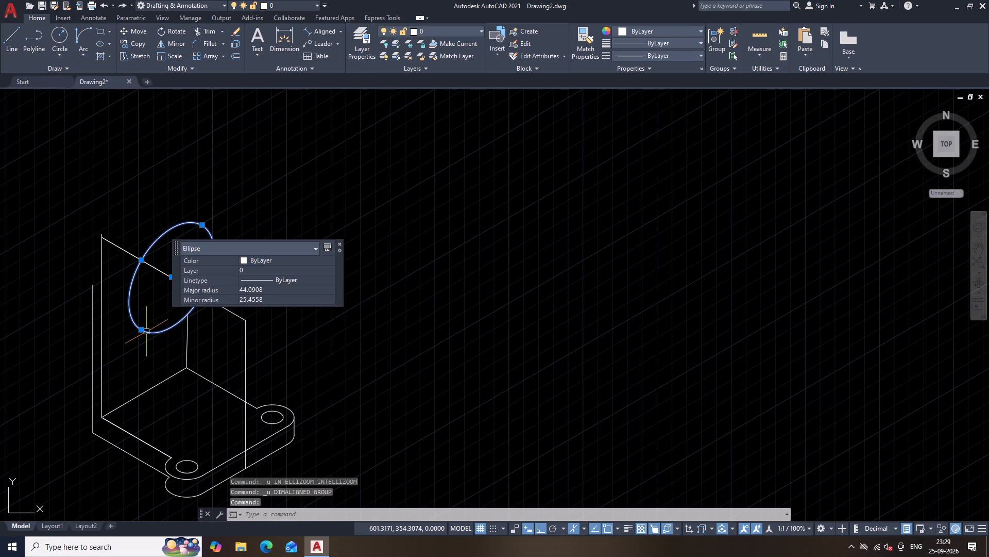
key(Delete)
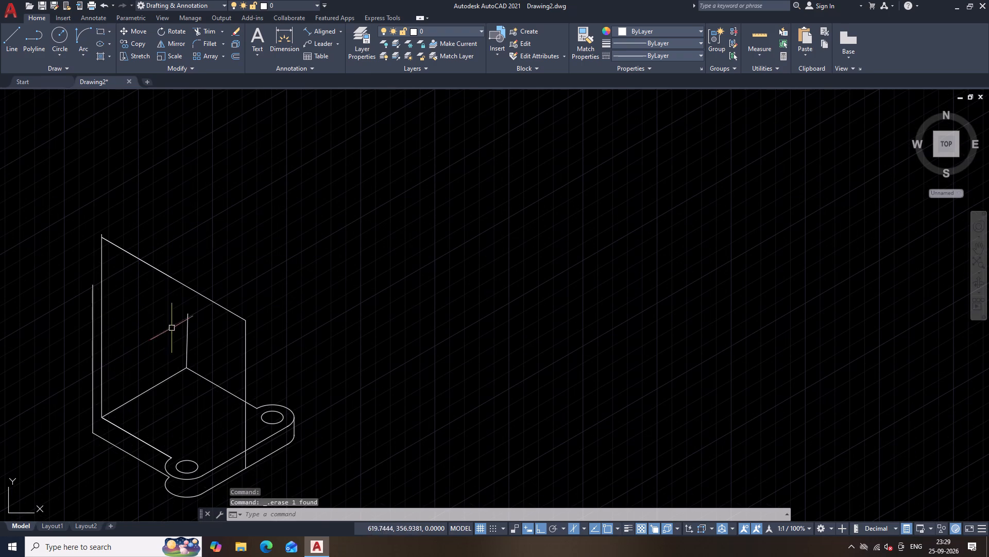
Delete the 59-long line that overlaps the upper half of the wall's sloping top edge.
click(159, 272)
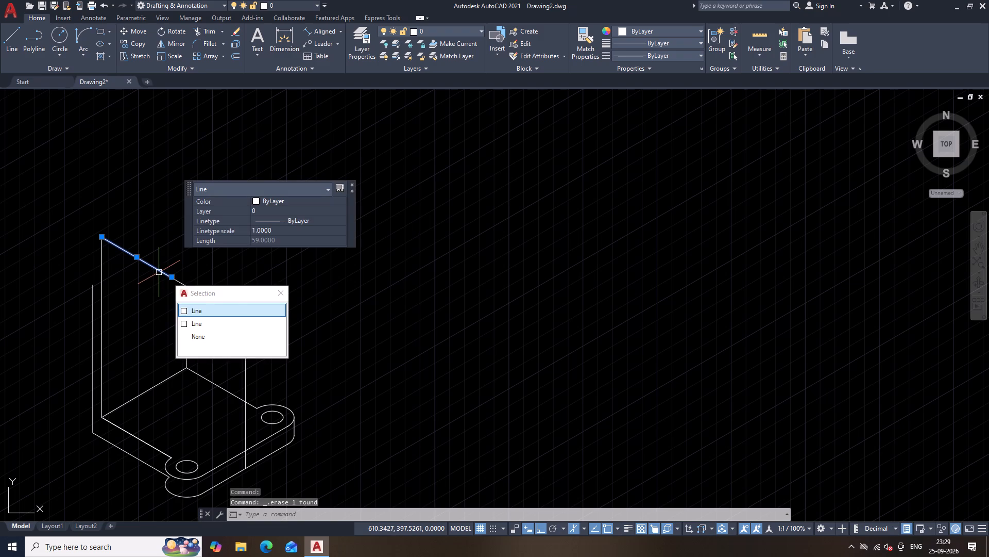
key(Delete)
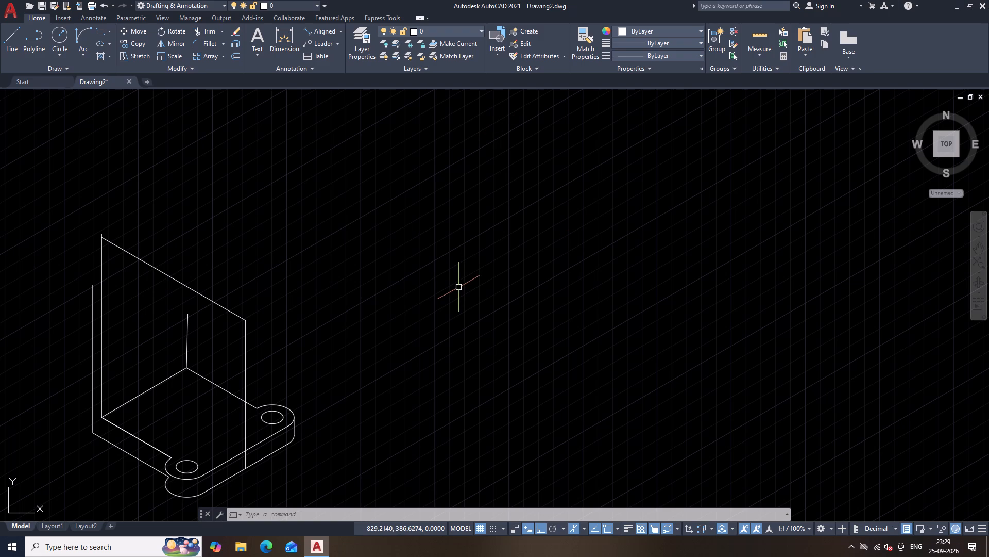
Draw an isocircle of radius 36 in the empty space beside the bracket, on the same isoplane as the deleted one.
text(EL I)
key(space)
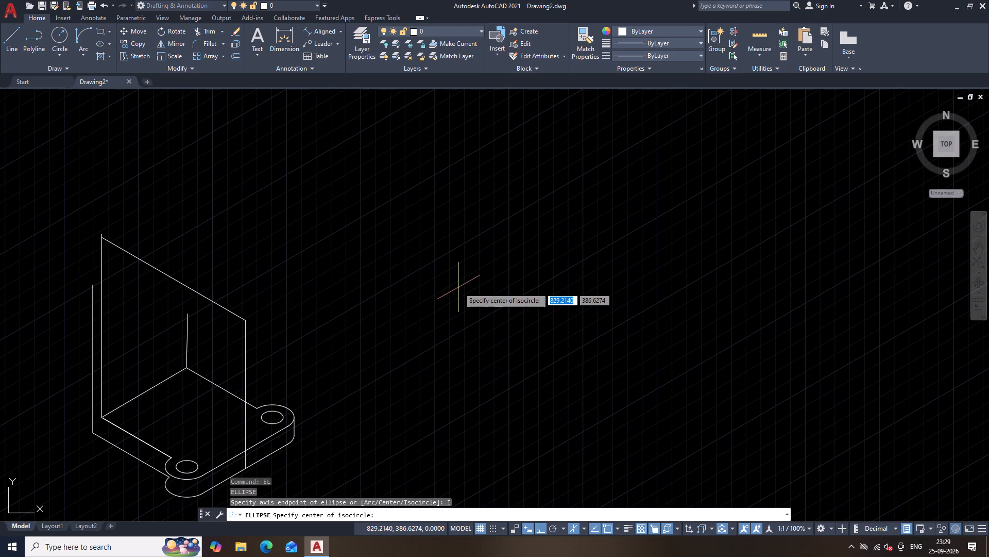
click(503, 261)
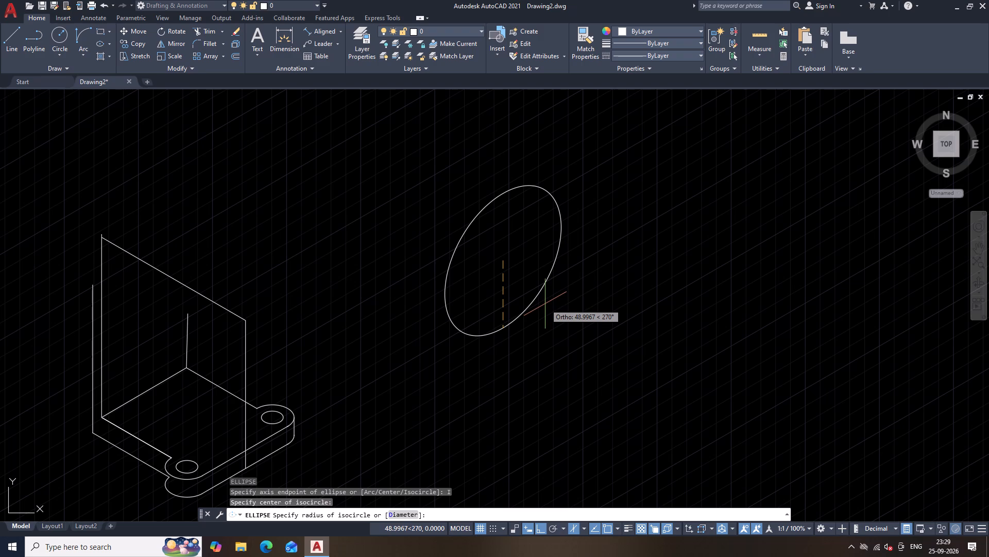
text(36)
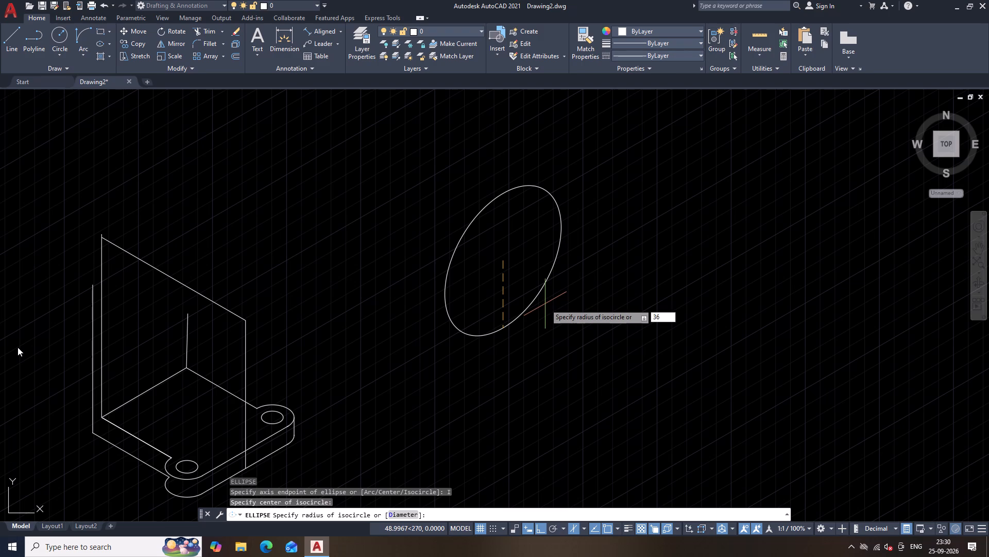
key(Return)
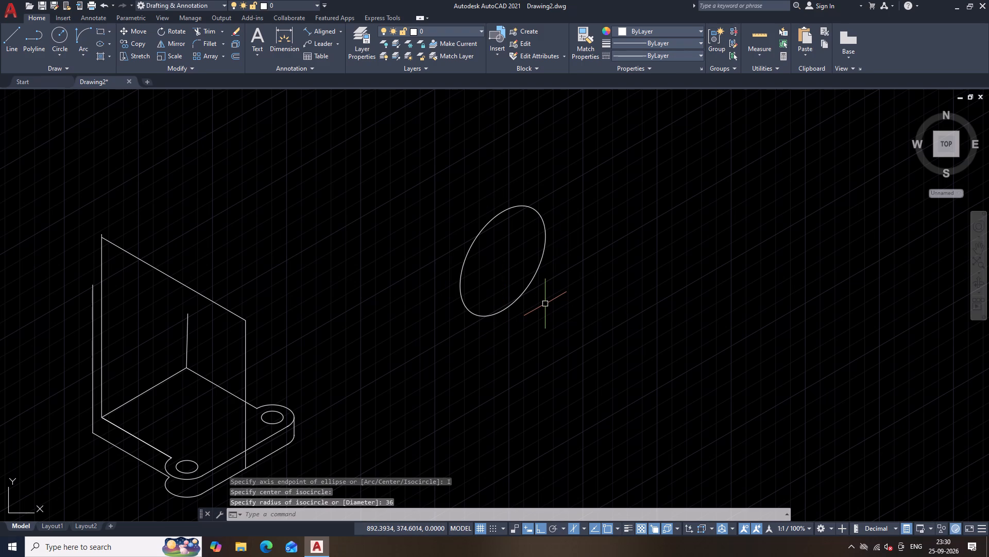
Draw a concentric isocircle of radius 18 inside the radius 36 isocircle.
key(space)
text(I)
key(space)
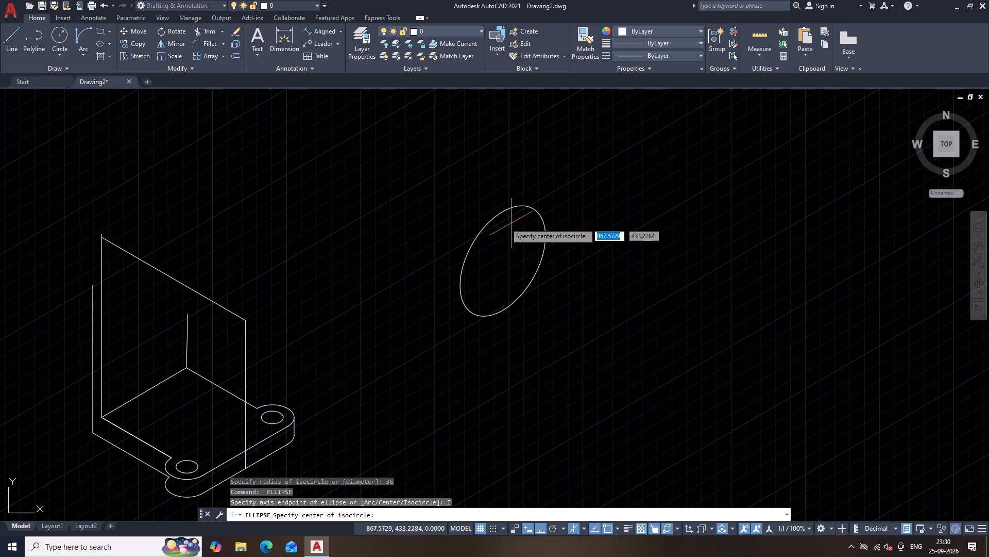
click(503, 260)
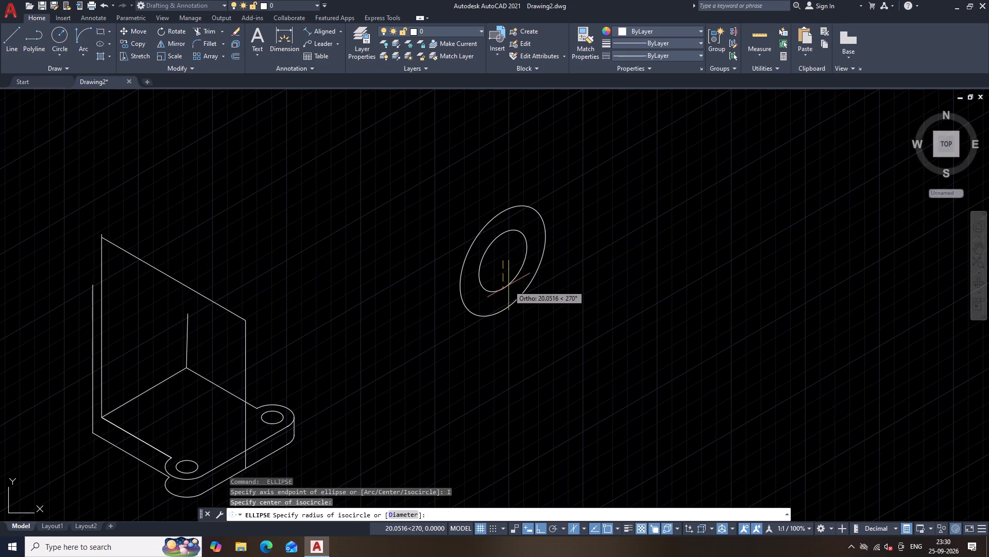
text(18)
key(Return)
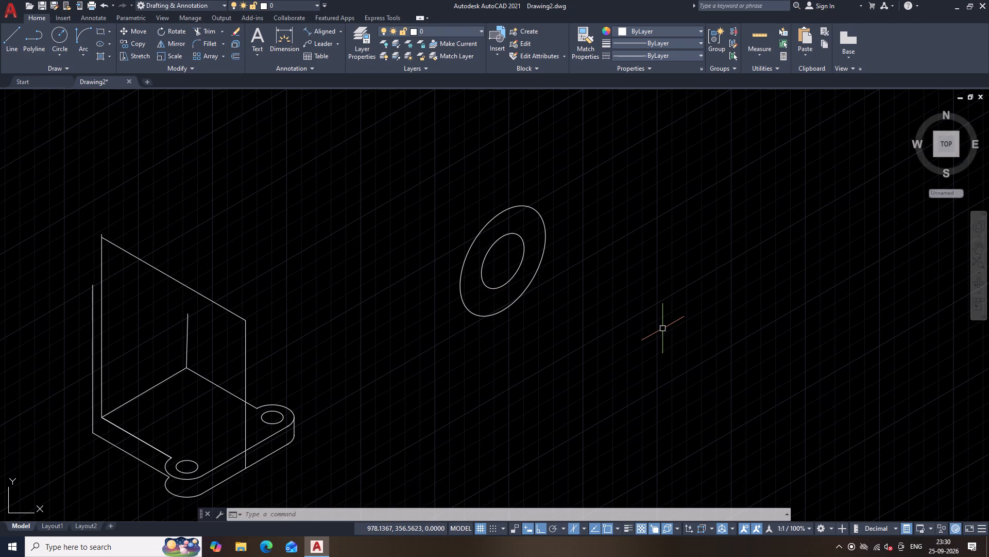
Draw a 72-long line at 150° on the left isoplane, starting from the upper edge of the radius 36 isocircle.
text(L)
key(space)
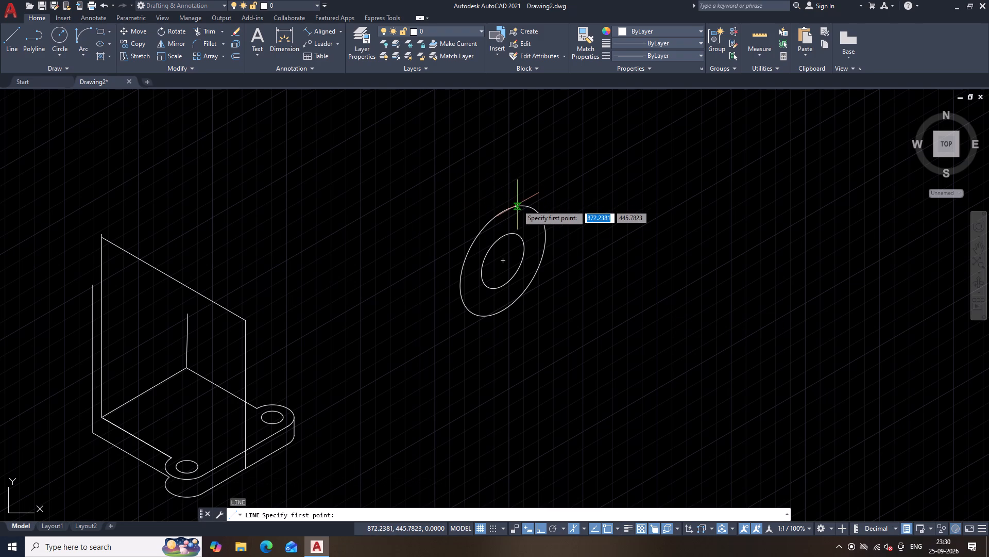
click(517, 205)
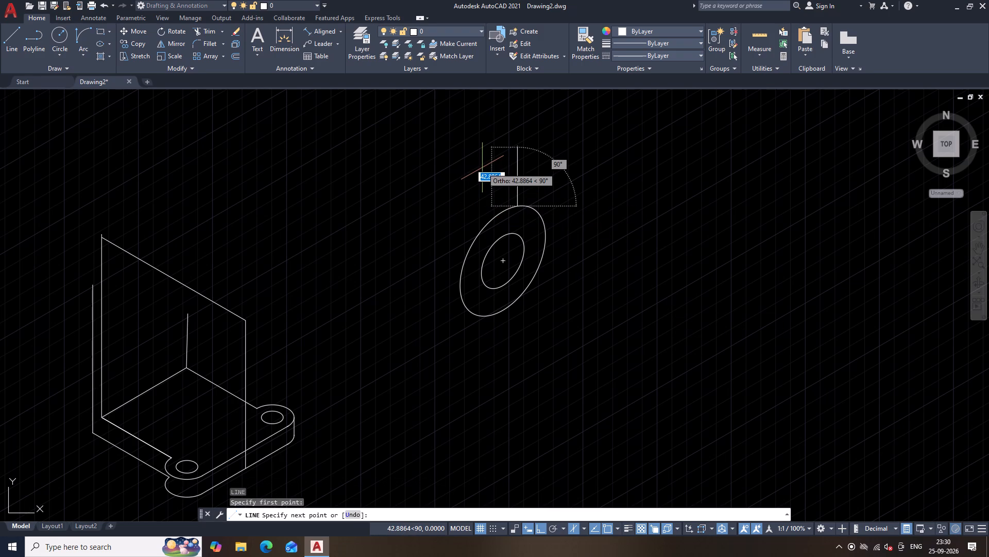
key(F5)
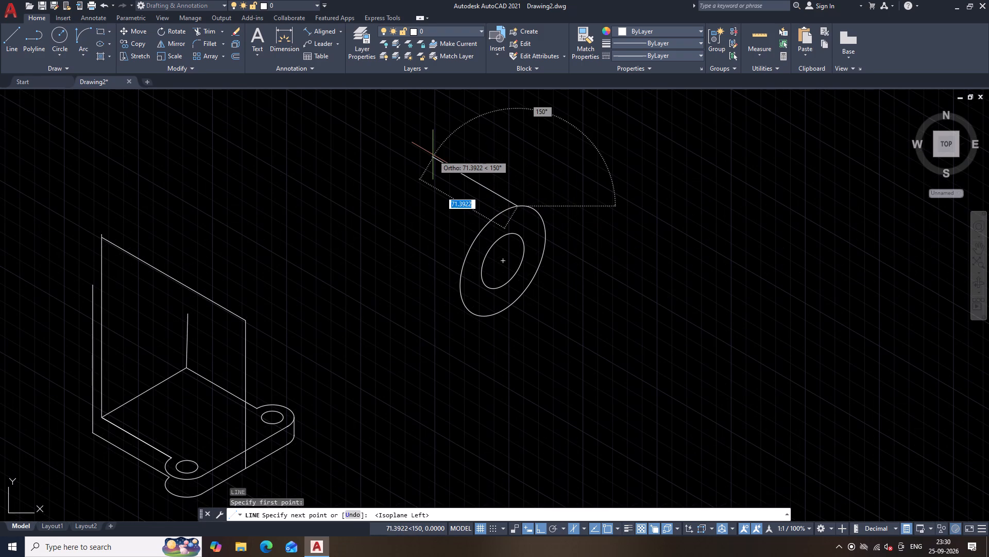
text(72)
key(Return)
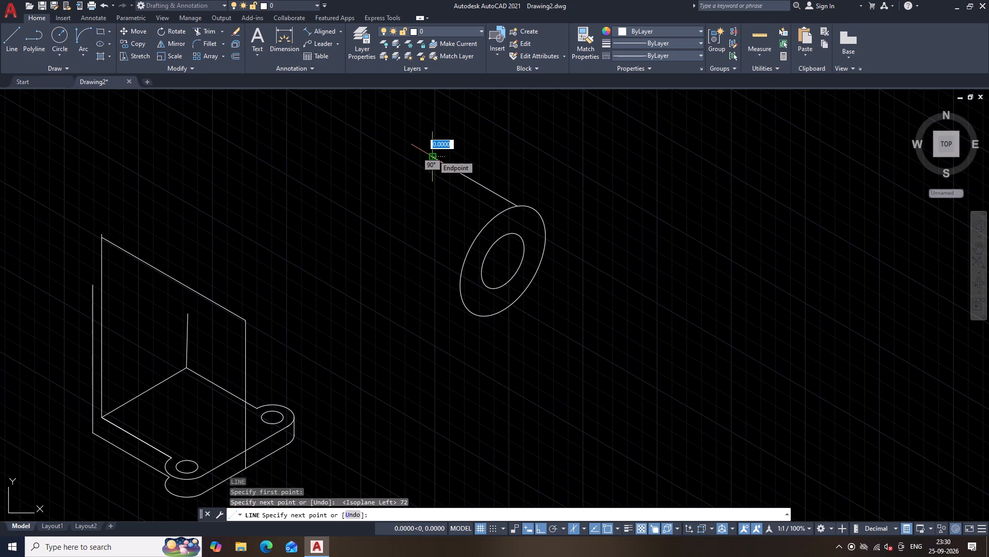
key(Escape)
Draw a second 72-long line at 150°, starting from the lower edge of the radius 36 isocircle.
key(space)
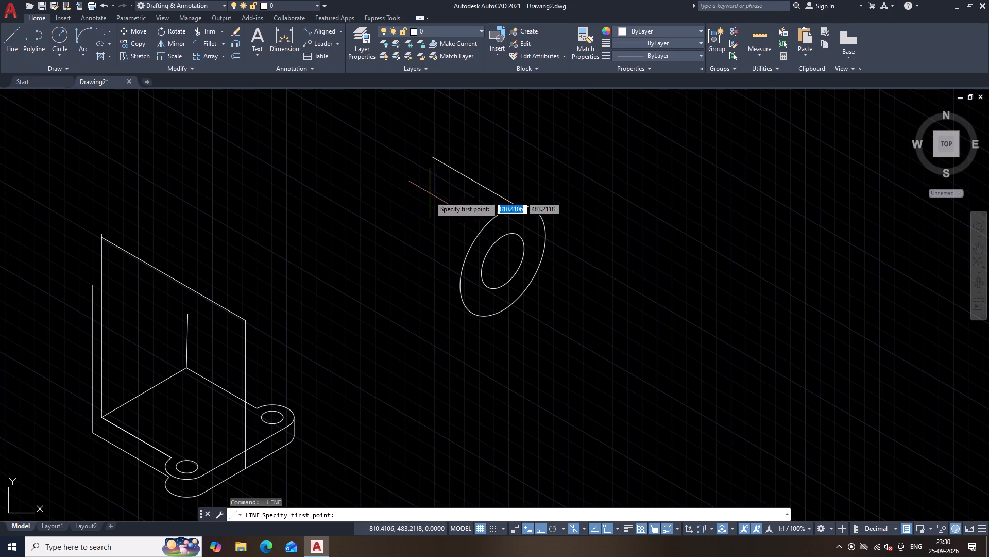
click(472, 312)
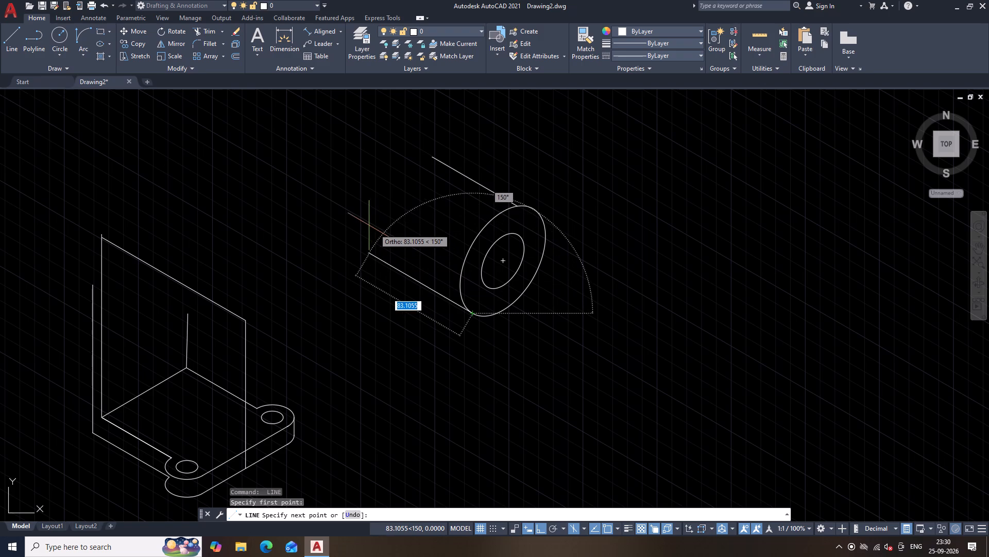
key(7)
key(2)
key(Return)
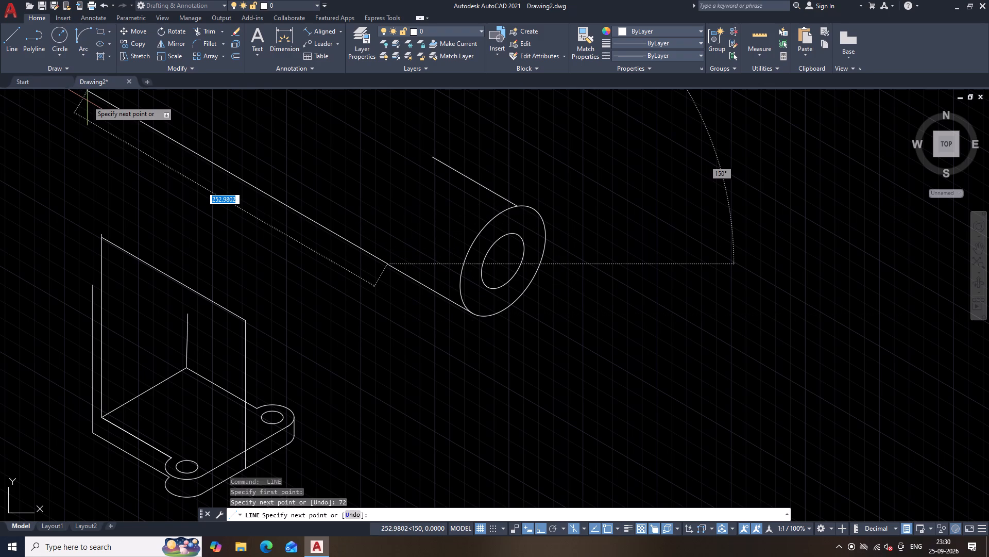
key(Escape)
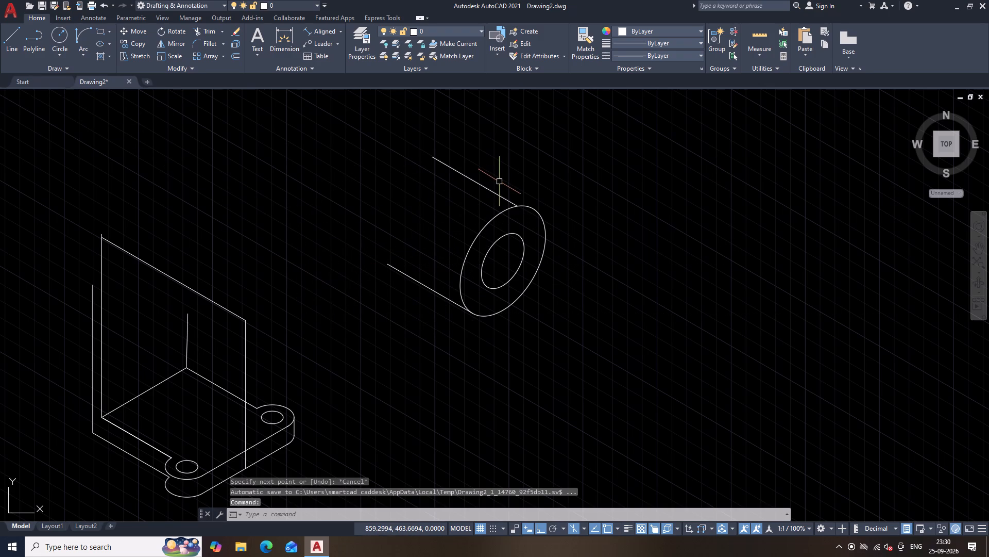
Delete the 72-long line that starts from the upper edge of the radius 36 isocircle.
click(484, 188)
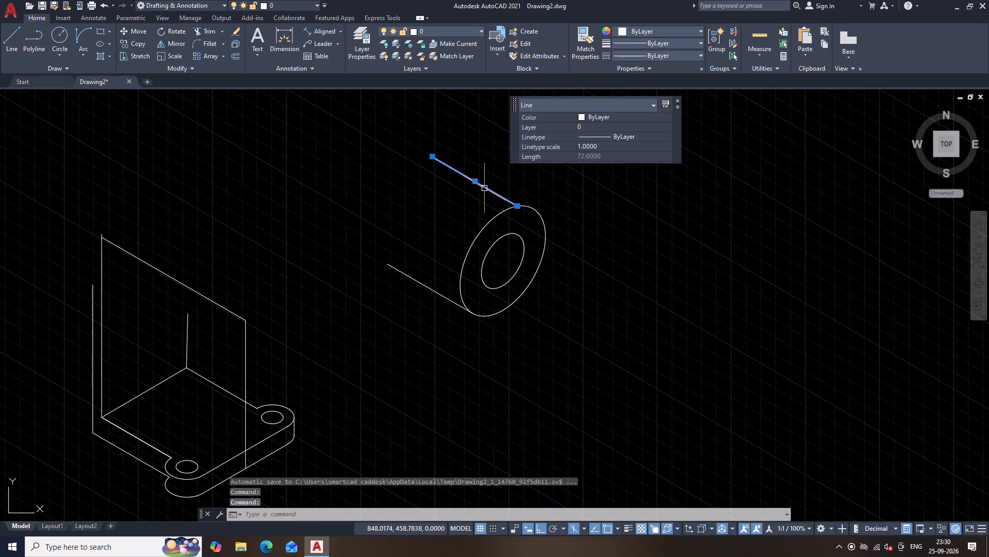
key(Delete)
key(space)
text(L)
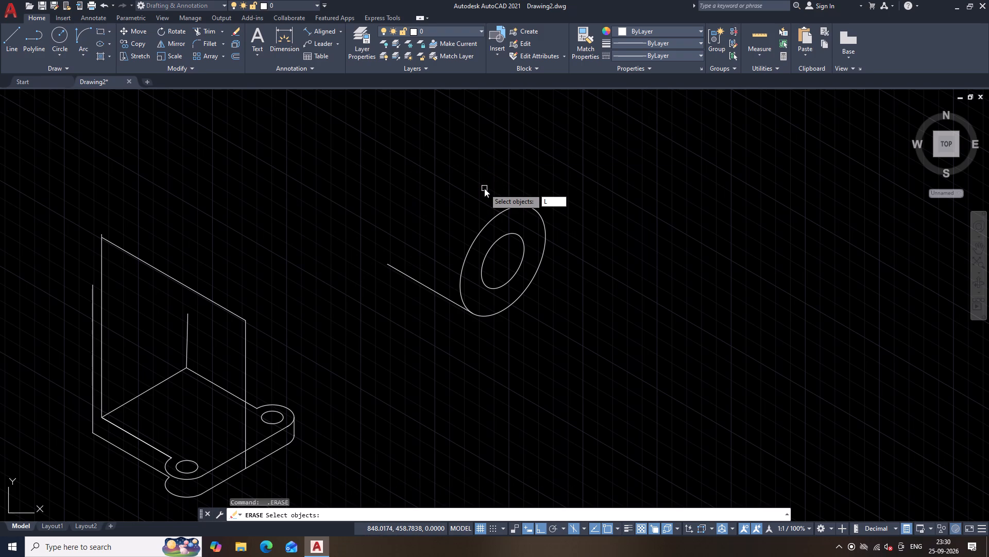
key(Escape)
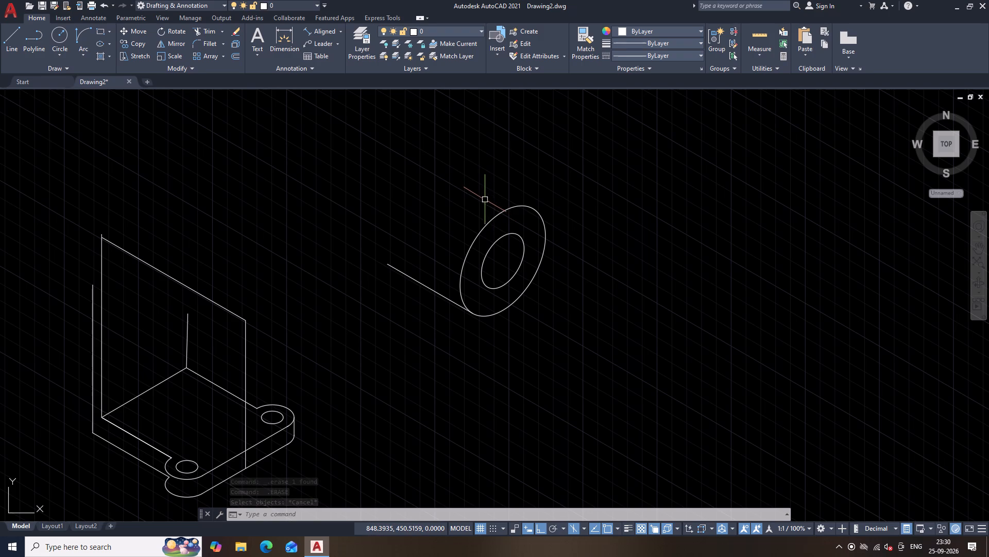
Draw a 72-long line at 150° from the outer isocircle's upper edge, starting slightly further around than the deleted line did.
text(L)
key(space)
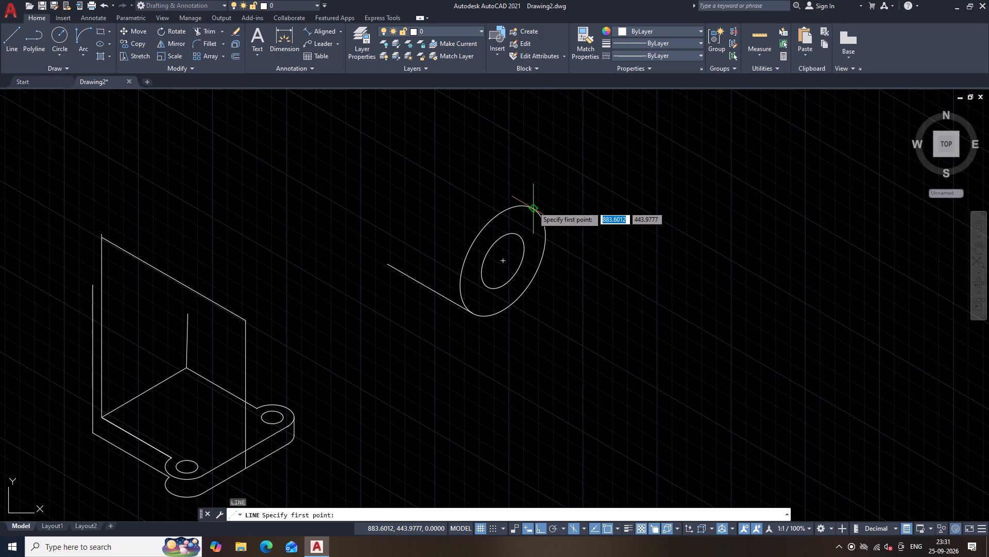
click(533, 206)
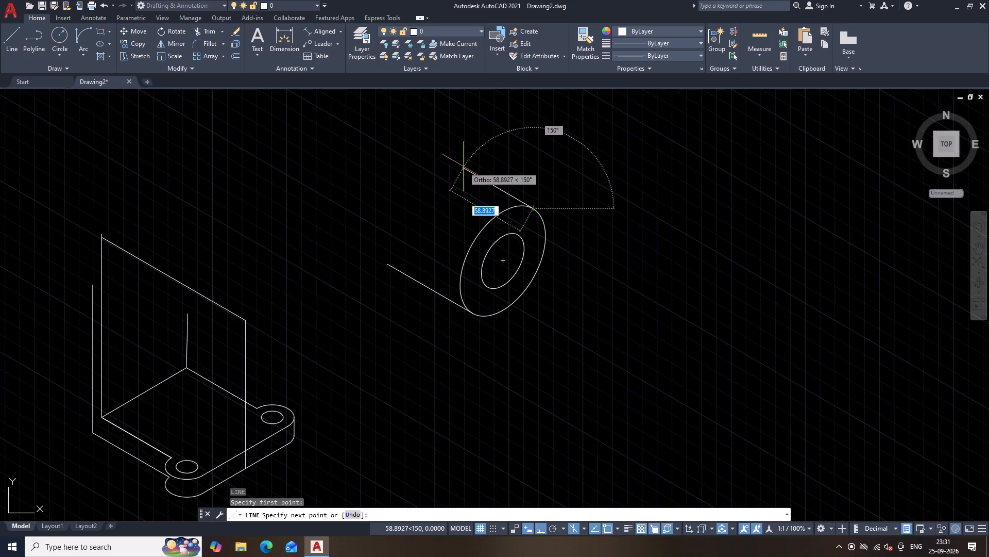
text(72)
key(Return)
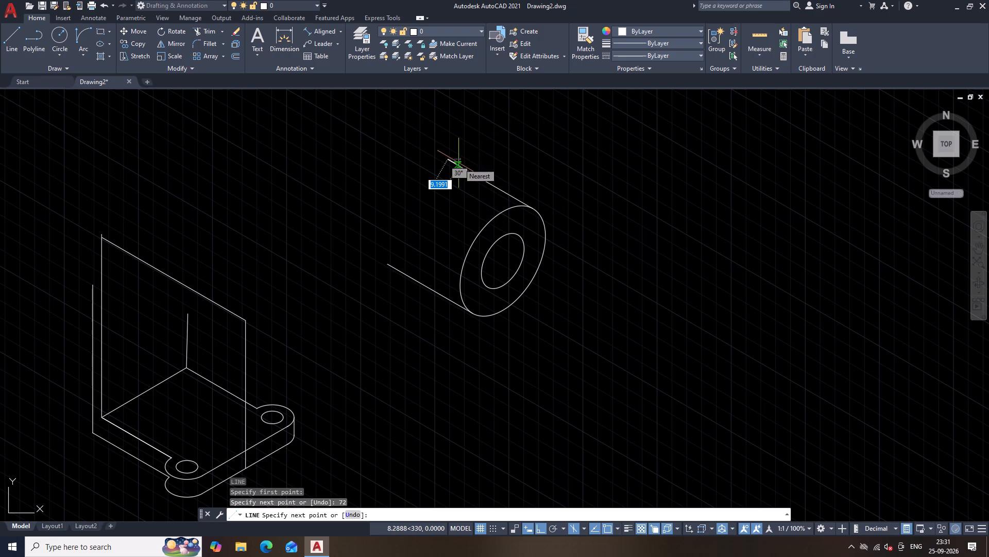
key(Escape)
Copy the radius 36 isocircle from the front end of the lower 72-long line to its far end.
click(462, 266)
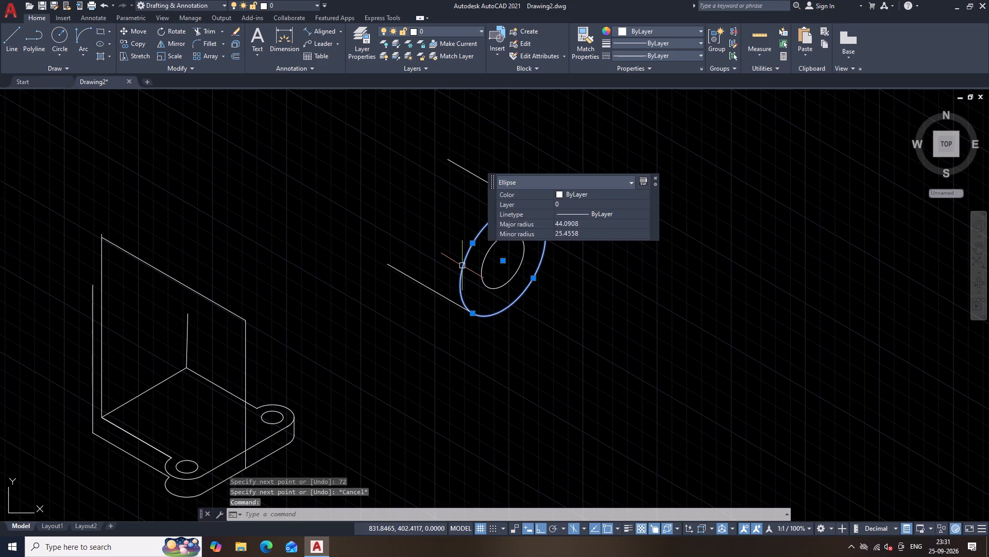
text(CO)
key(space)
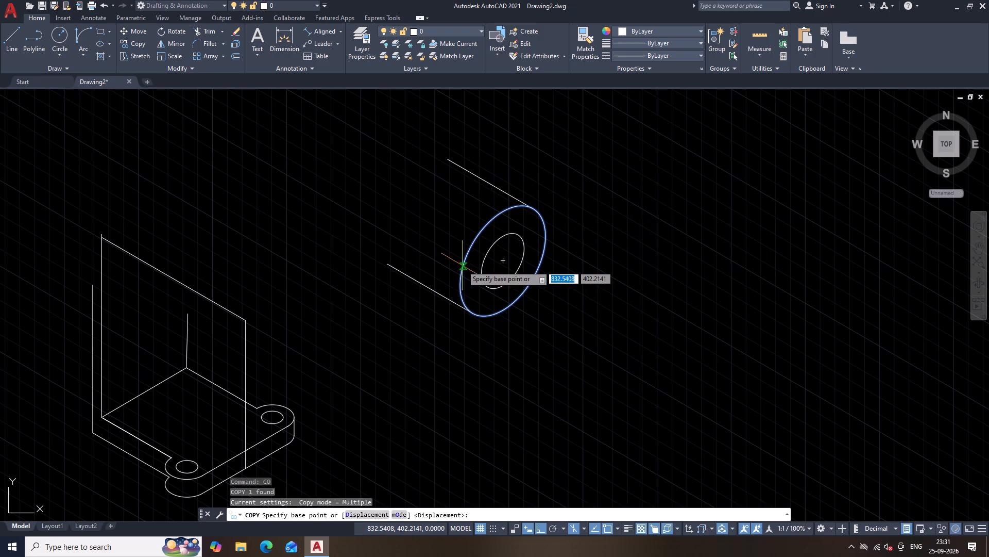
click(473, 311)
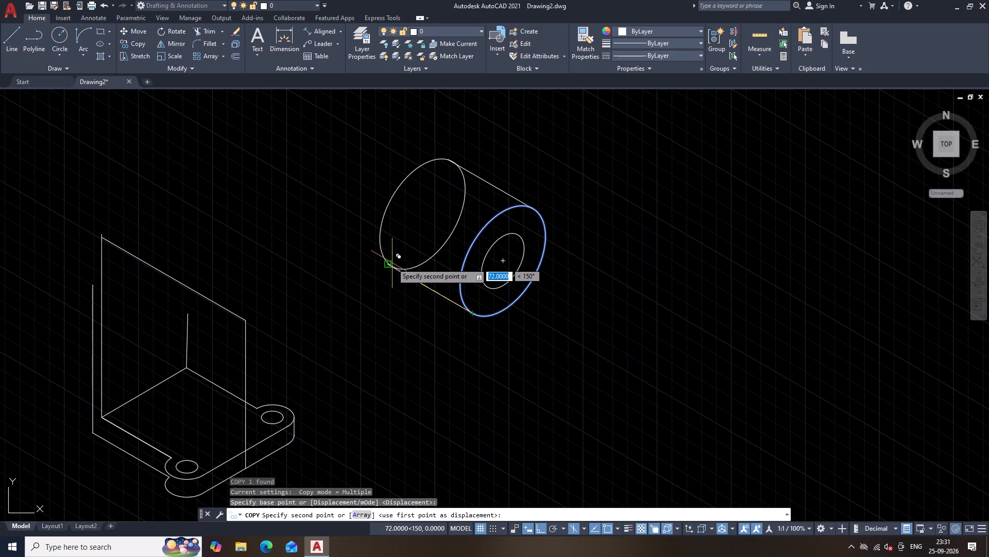
click(389, 263)
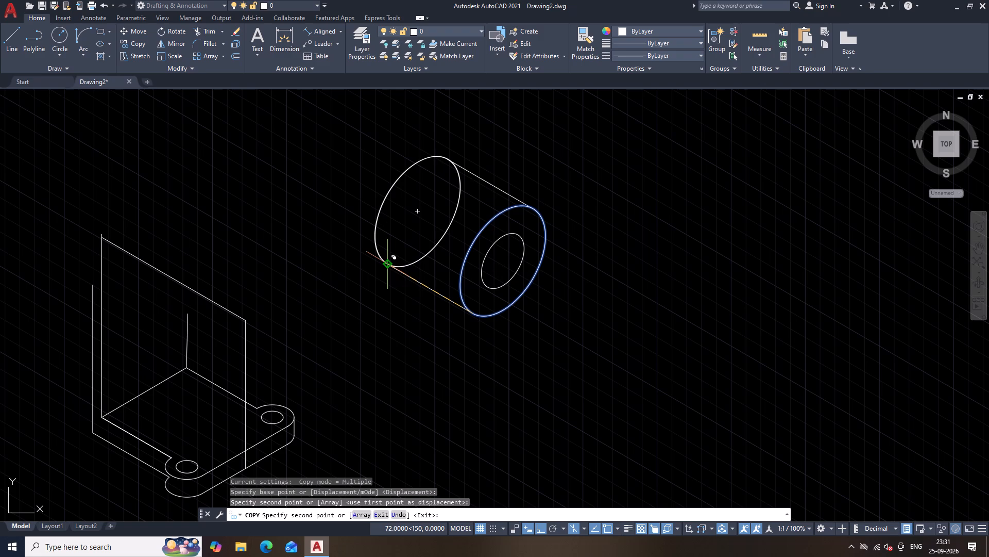
key(Escape)
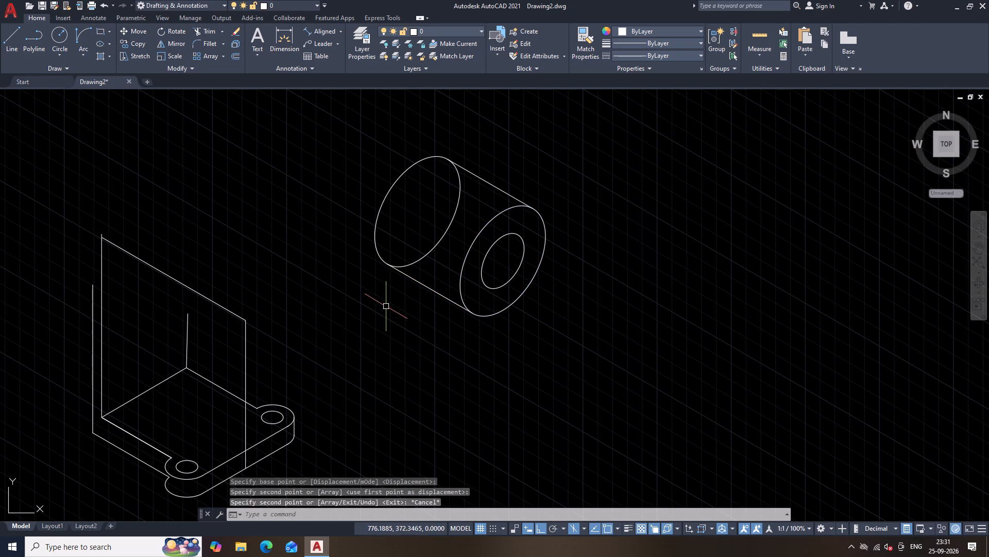
Trim away the hidden arc of the copied rear isocircle between the two 72-long side lines.
text(TR)
key(space)
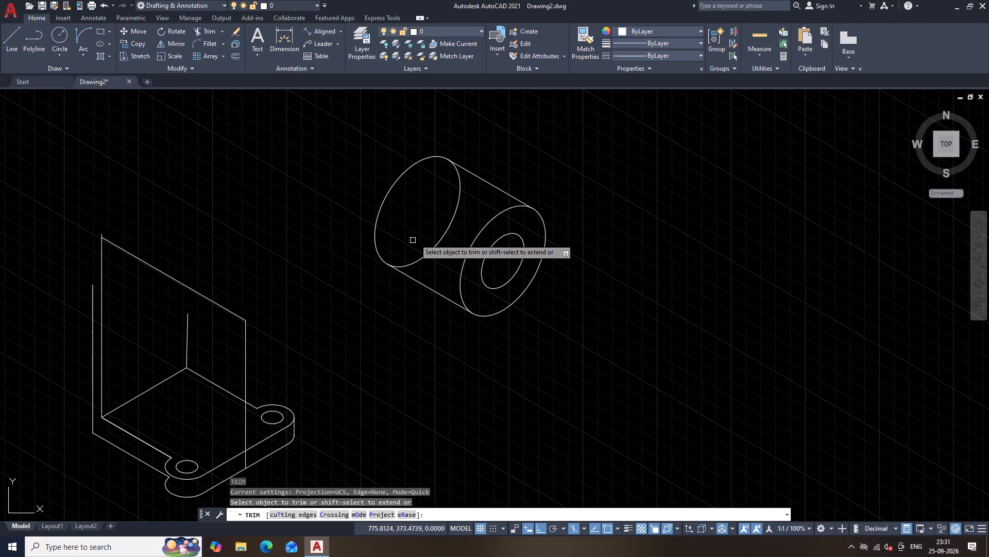
click(430, 252)
key(Escape)
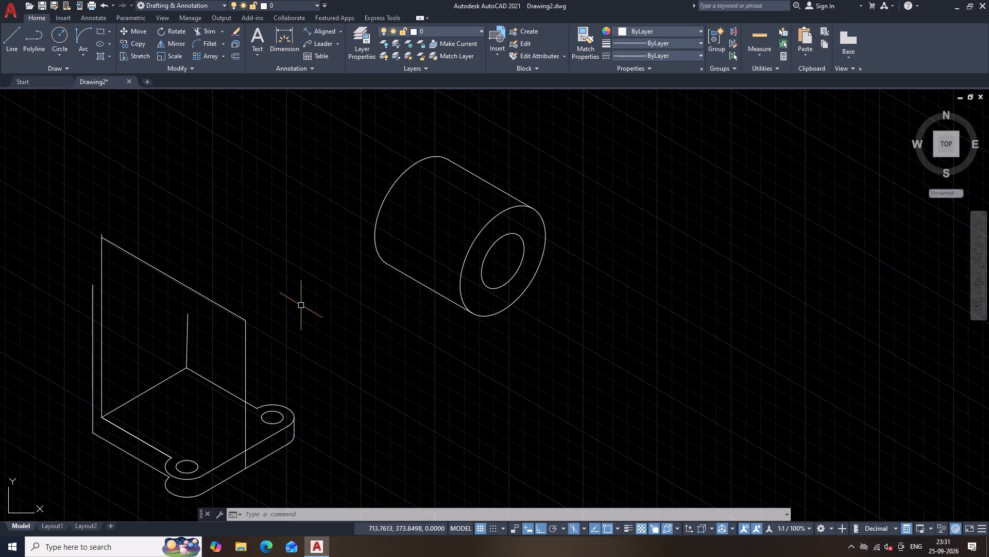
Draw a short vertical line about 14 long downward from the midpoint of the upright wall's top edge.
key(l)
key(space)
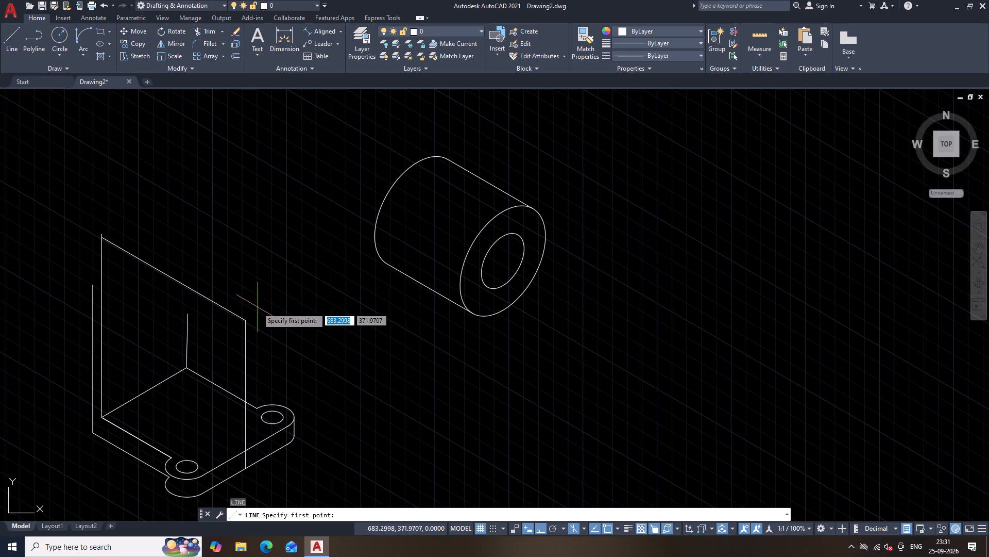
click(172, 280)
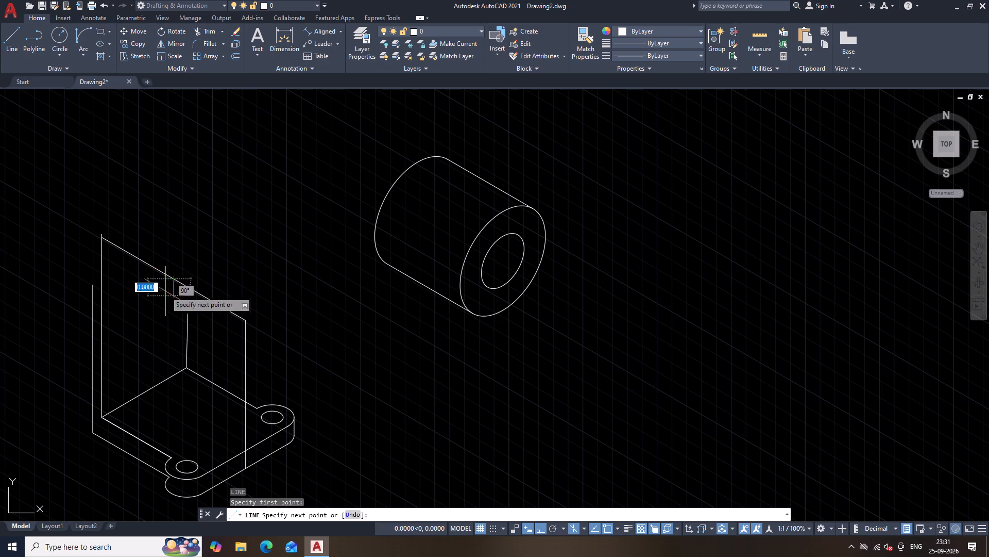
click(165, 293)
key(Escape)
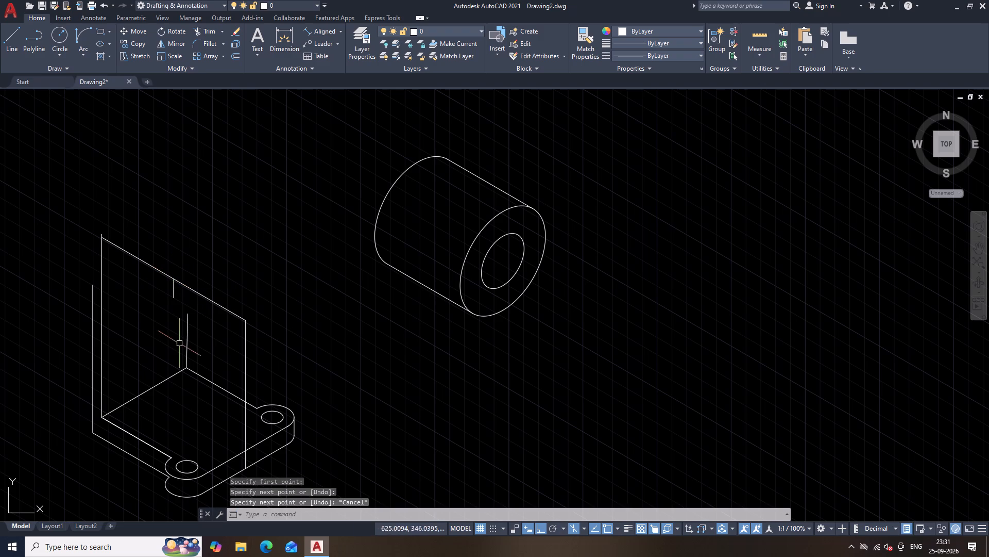
Delete the short, nearly vertical line rising from the back corner of the base plate.
click(187, 334)
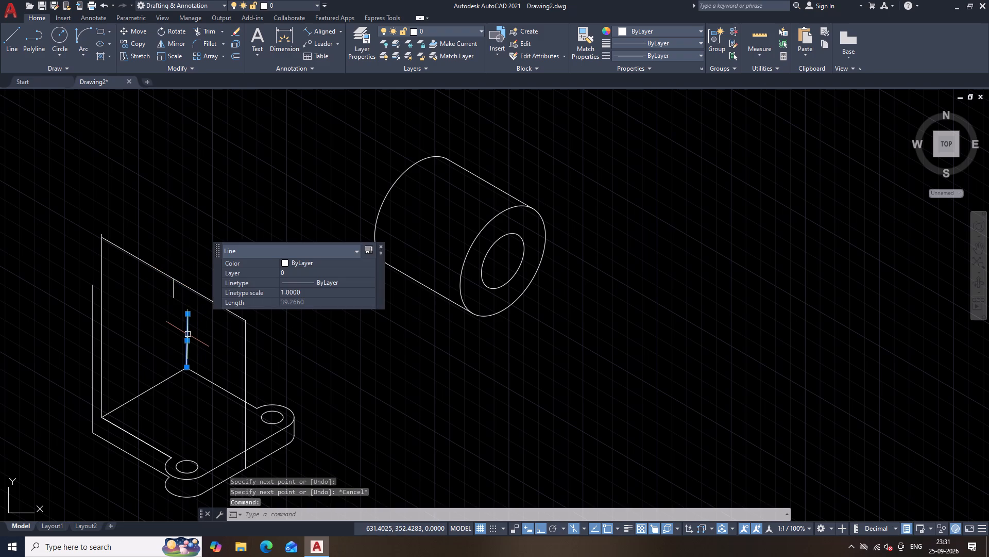
key(Delete)
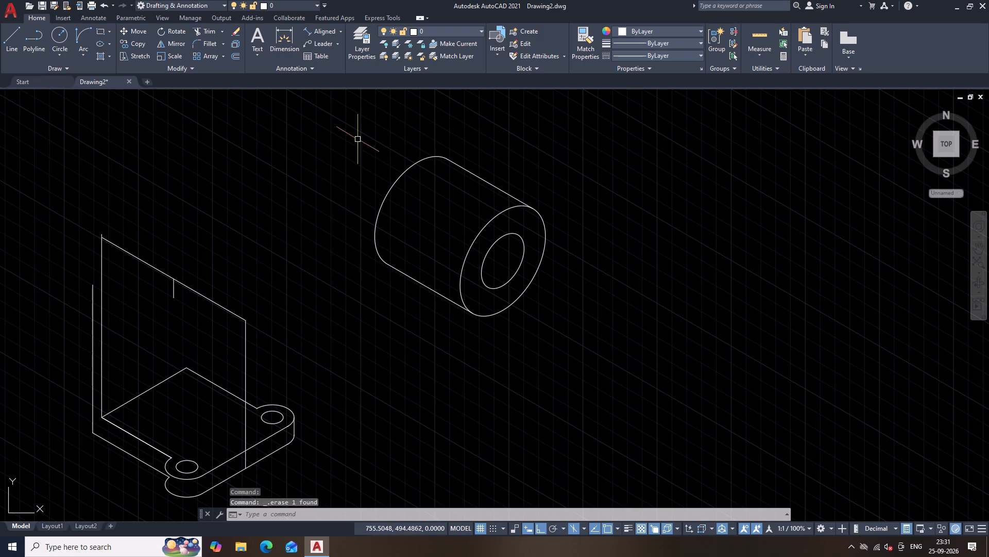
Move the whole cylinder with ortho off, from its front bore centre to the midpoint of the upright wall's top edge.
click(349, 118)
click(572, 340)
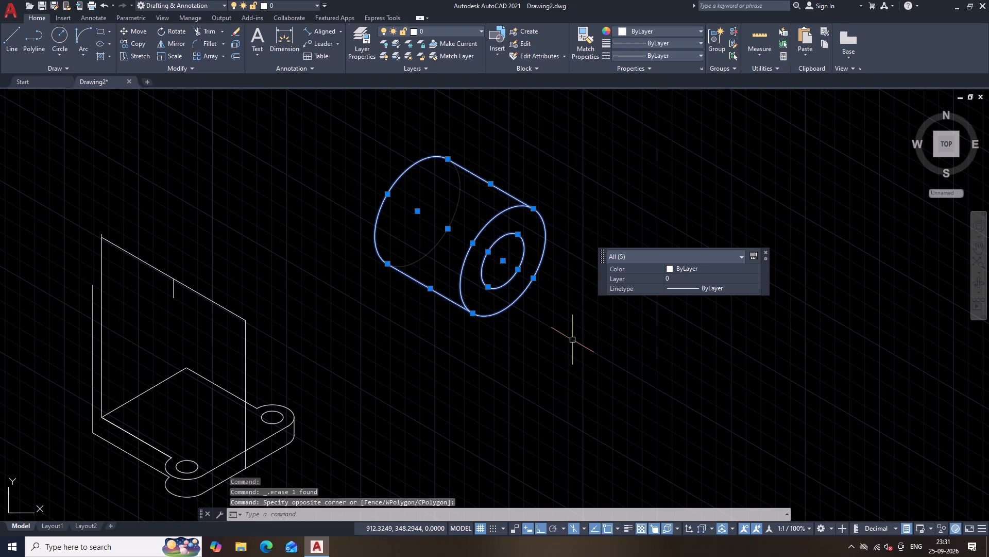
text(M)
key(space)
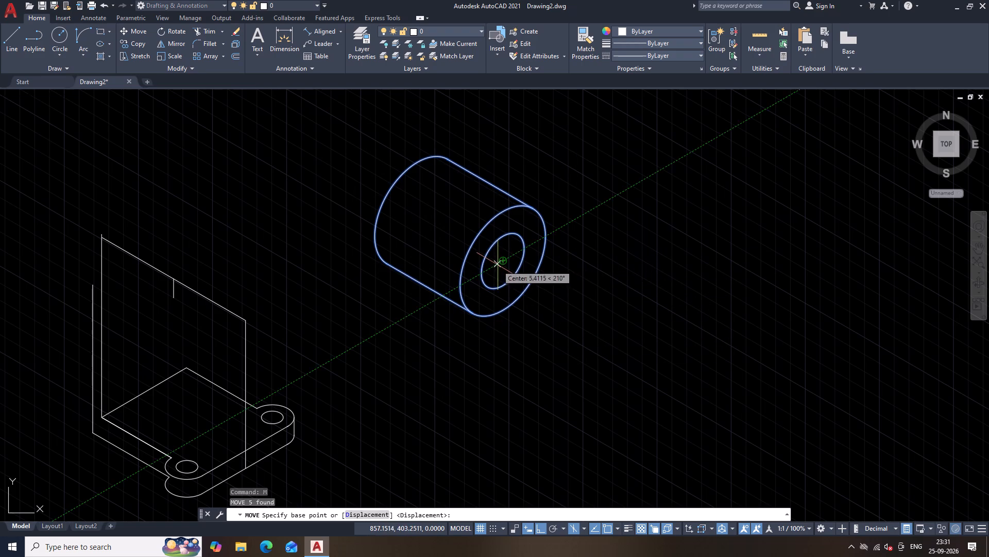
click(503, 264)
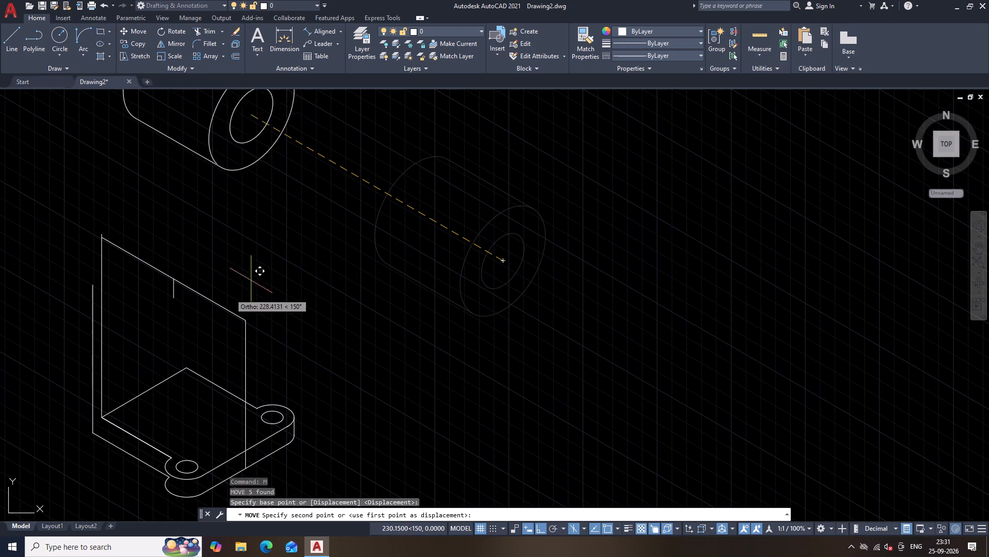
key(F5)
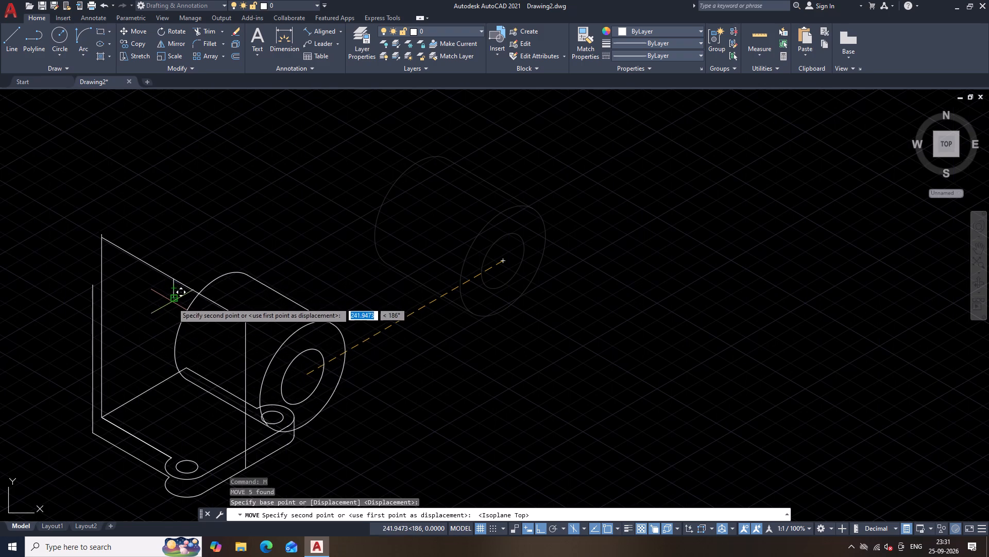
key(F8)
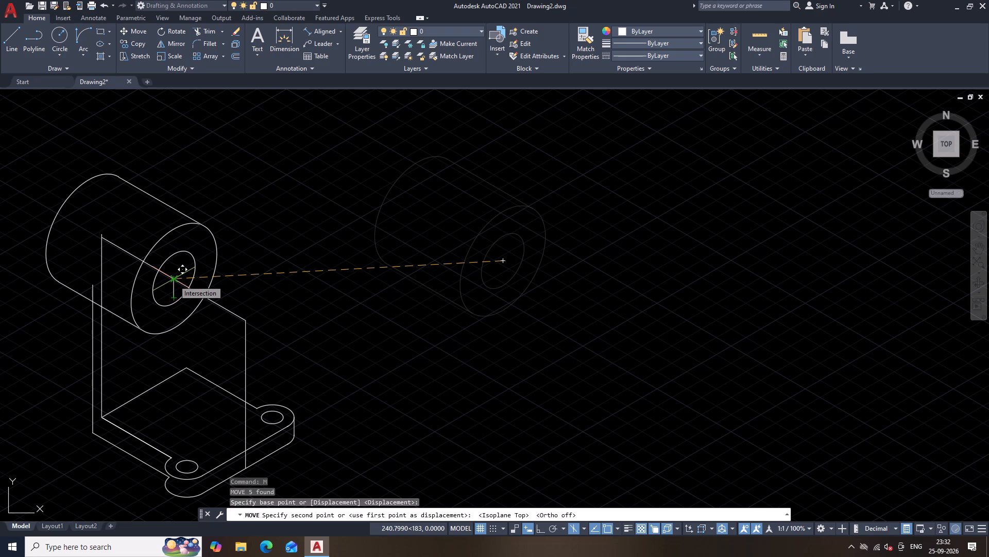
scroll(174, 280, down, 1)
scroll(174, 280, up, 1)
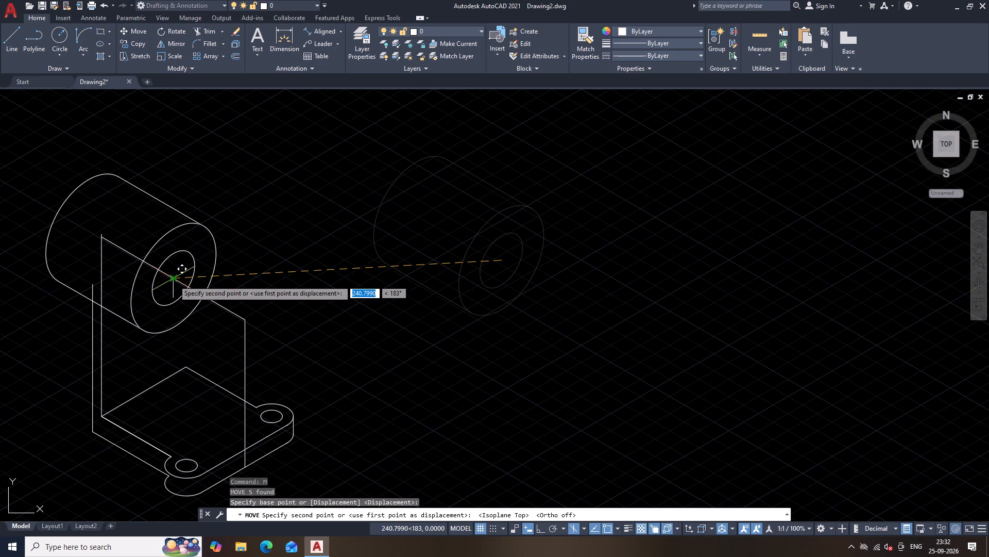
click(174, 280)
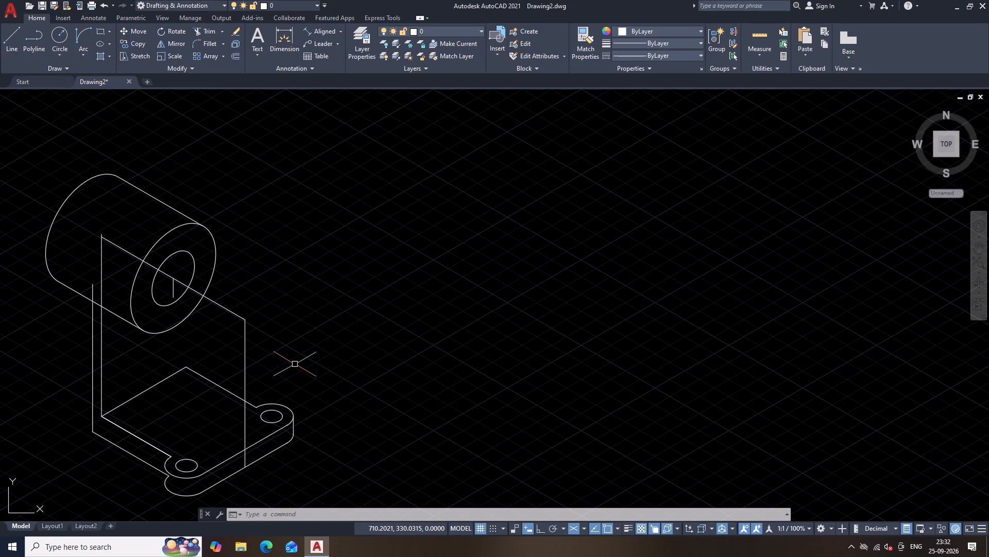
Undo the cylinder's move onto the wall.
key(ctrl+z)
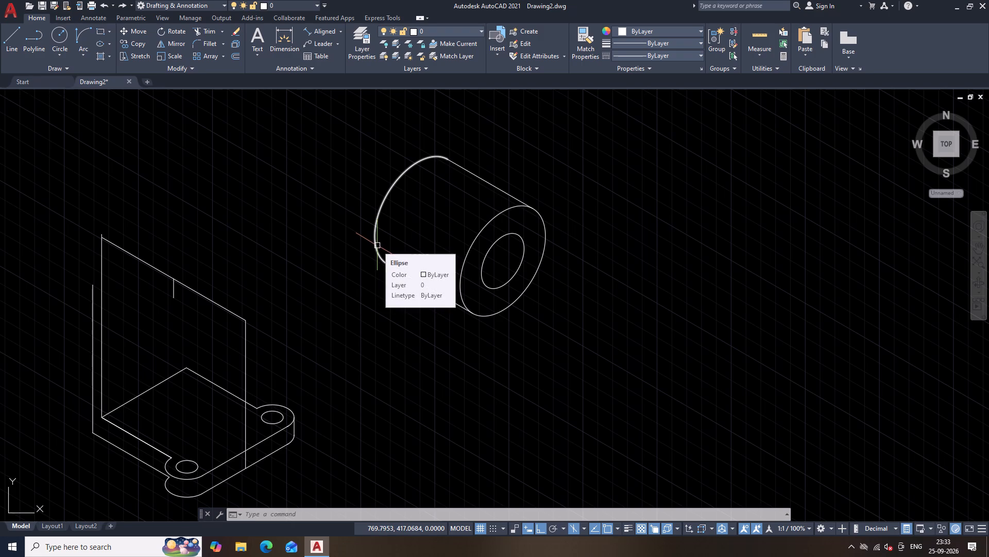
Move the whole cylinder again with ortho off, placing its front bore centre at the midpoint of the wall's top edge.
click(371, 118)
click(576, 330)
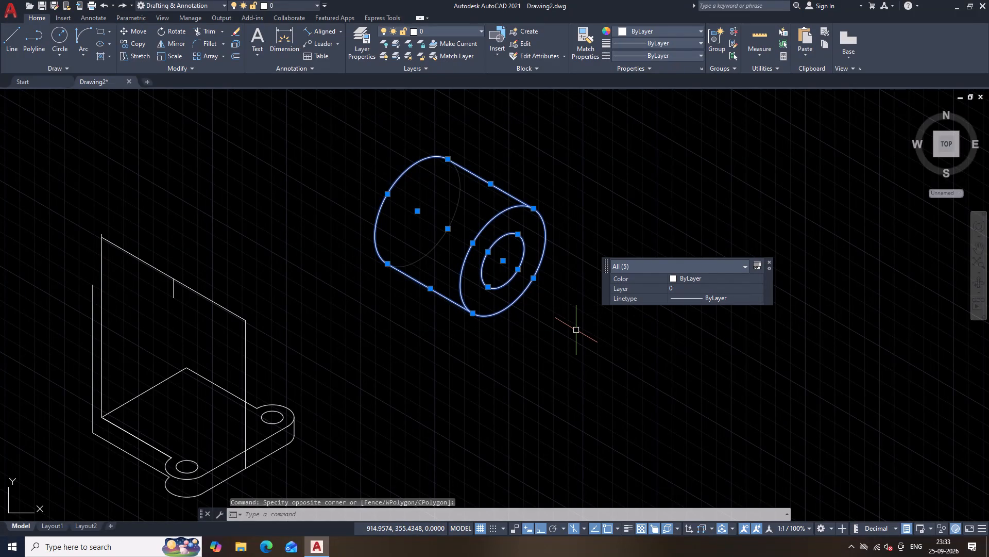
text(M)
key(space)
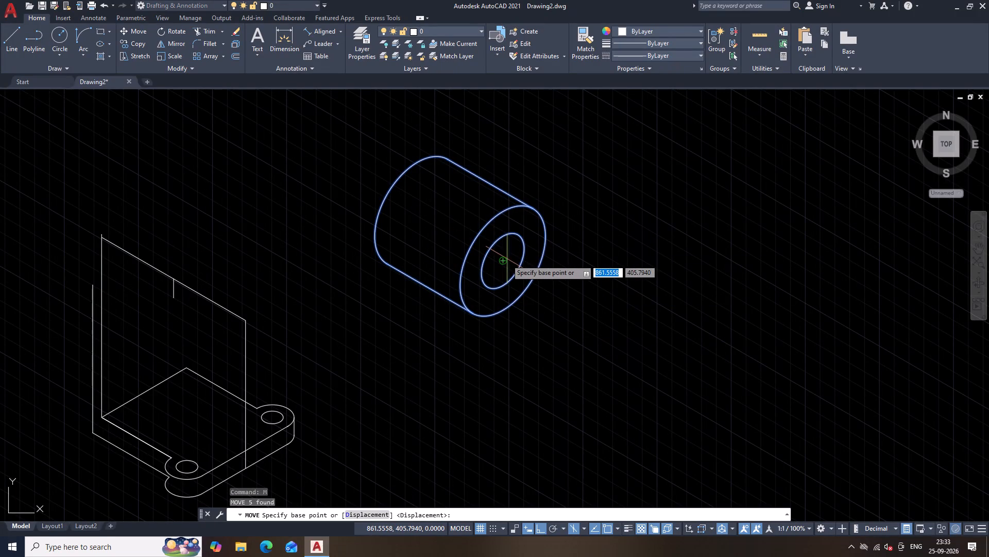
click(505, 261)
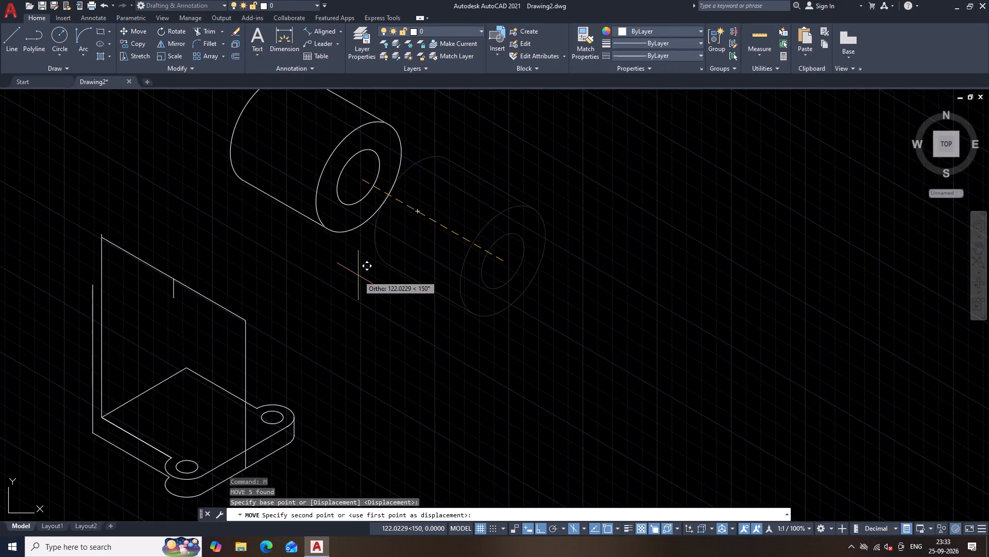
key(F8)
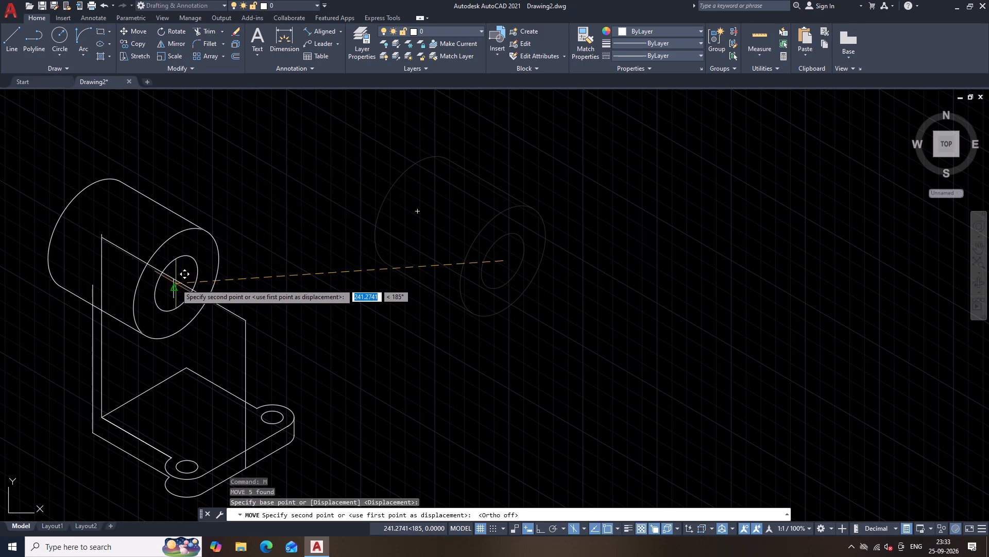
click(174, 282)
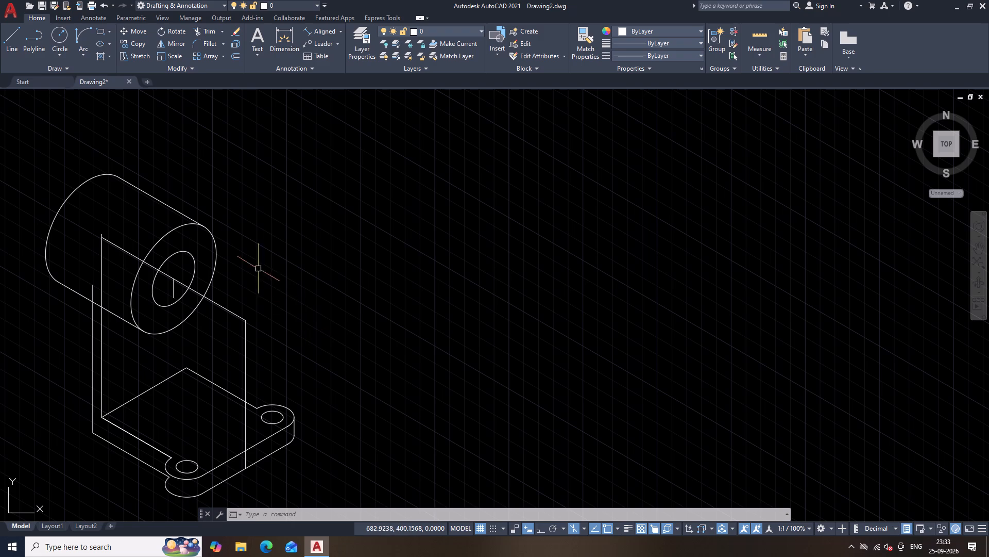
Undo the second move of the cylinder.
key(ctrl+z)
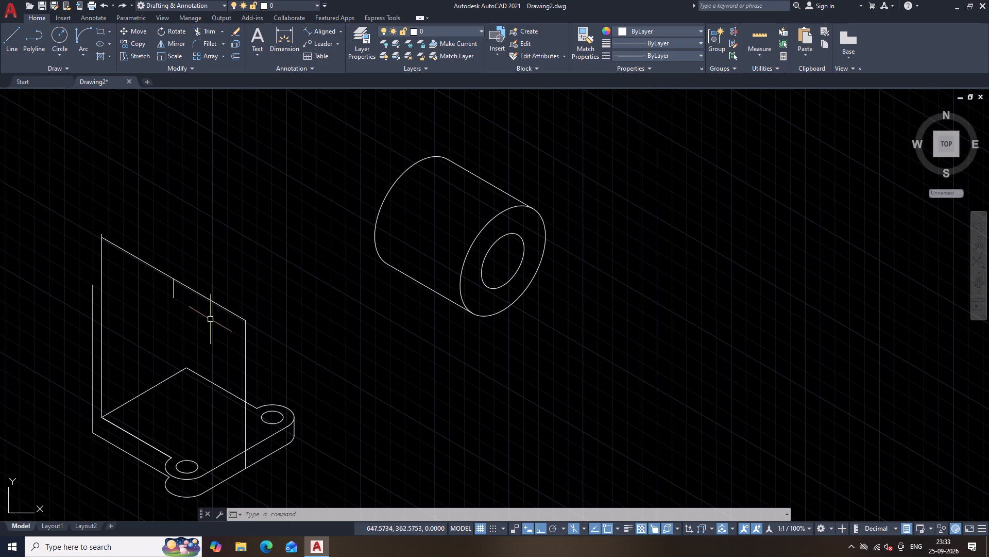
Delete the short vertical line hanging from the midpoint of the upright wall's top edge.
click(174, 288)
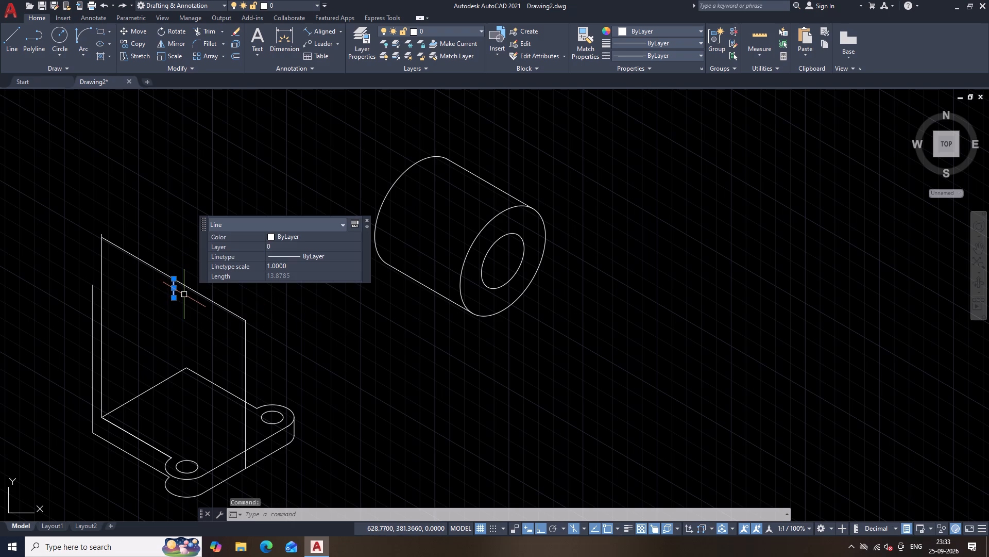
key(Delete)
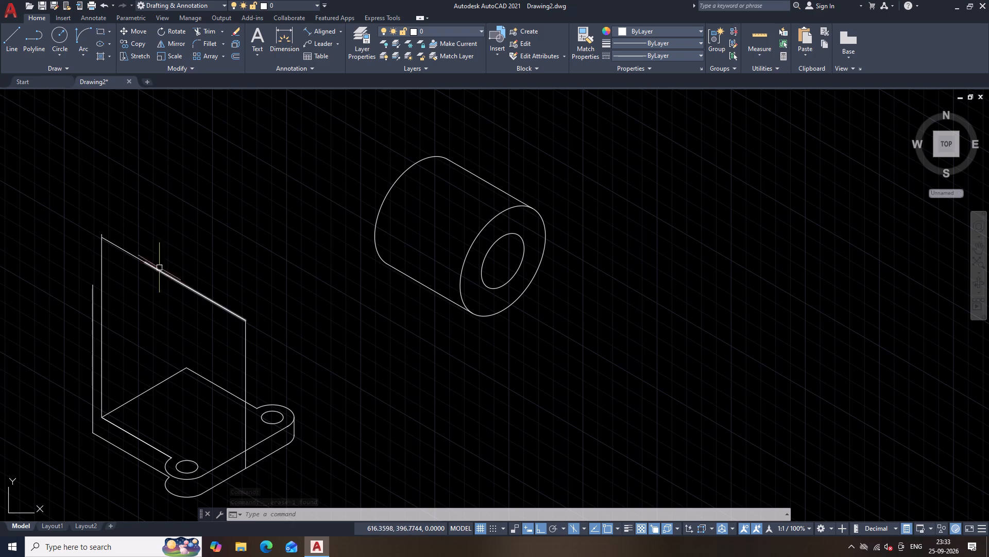
Draw a 72-long line along the wall's top edge from its upper back corner, ending with a short vertical segment downward.
text(L)
key(space)
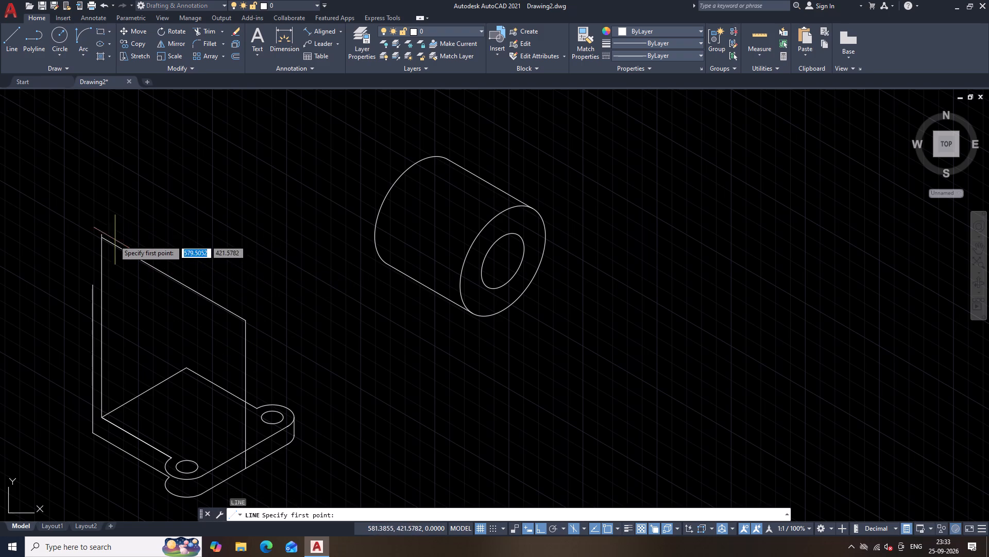
click(101, 238)
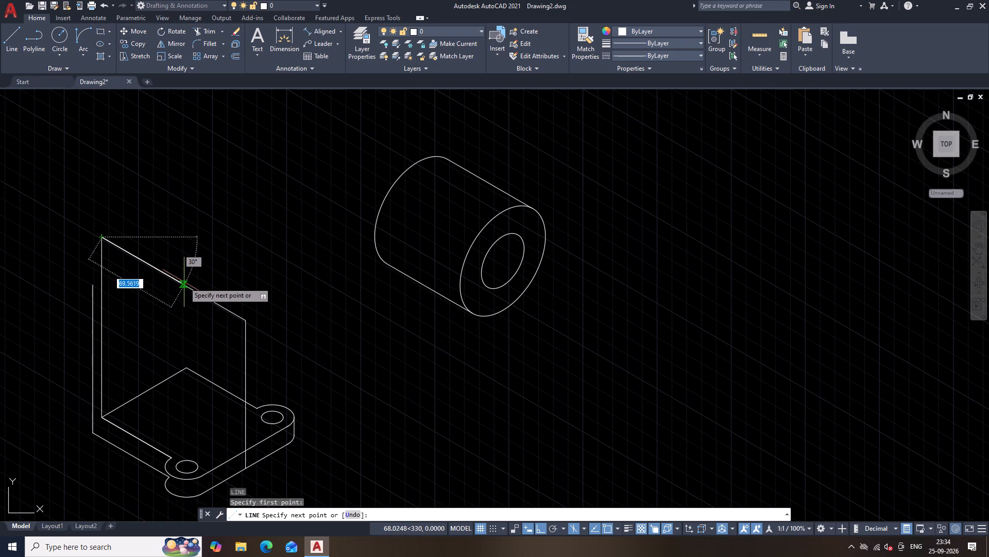
text(72)
key(Return)
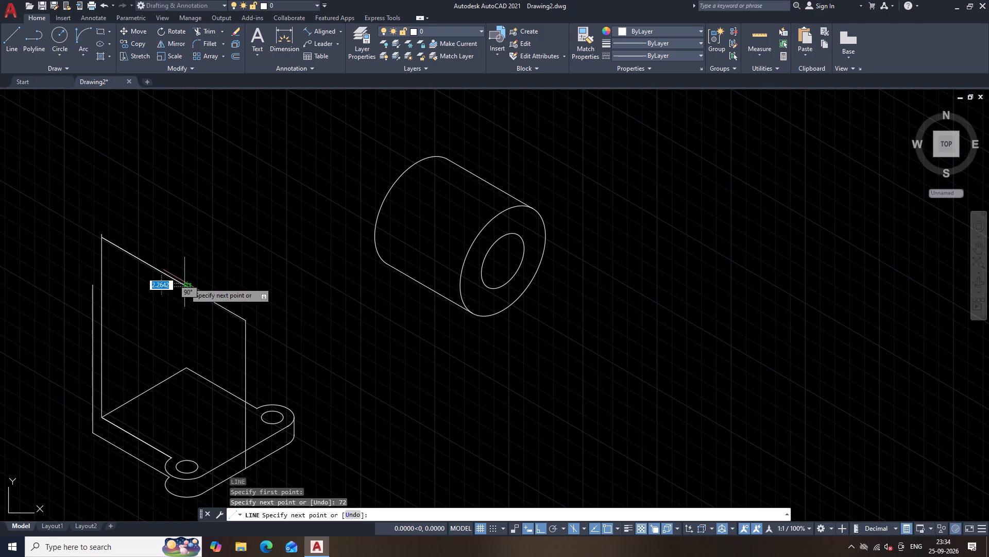
click(177, 302)
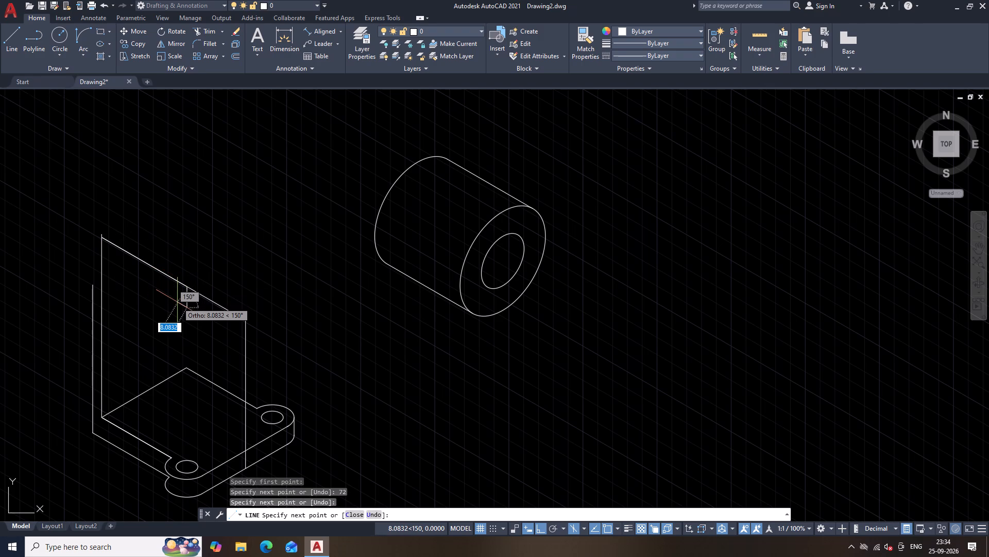
key(Escape)
Move the whole cylinder with ortho off, placing its front bore centre at the end of the 72-long line on the wall's top edge.
click(338, 127)
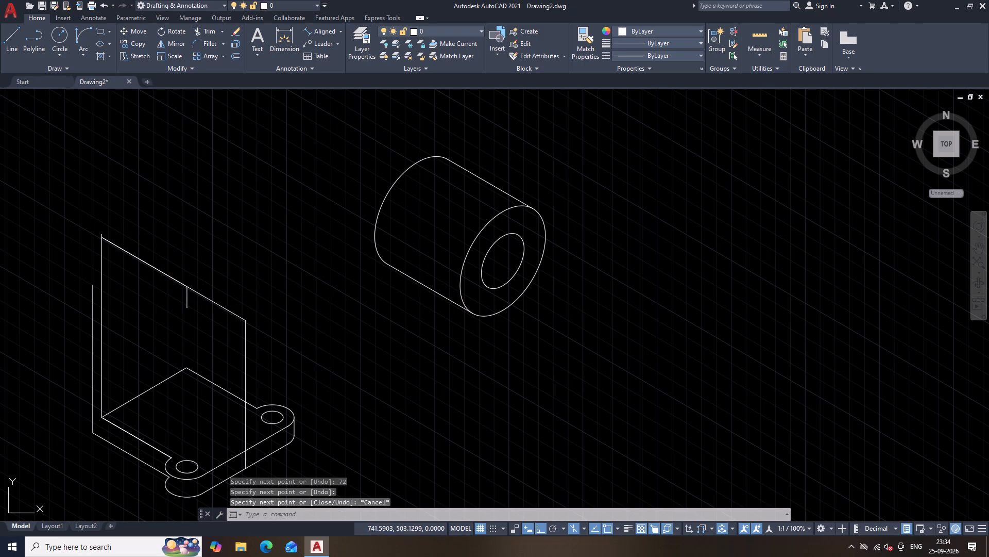
click(567, 339)
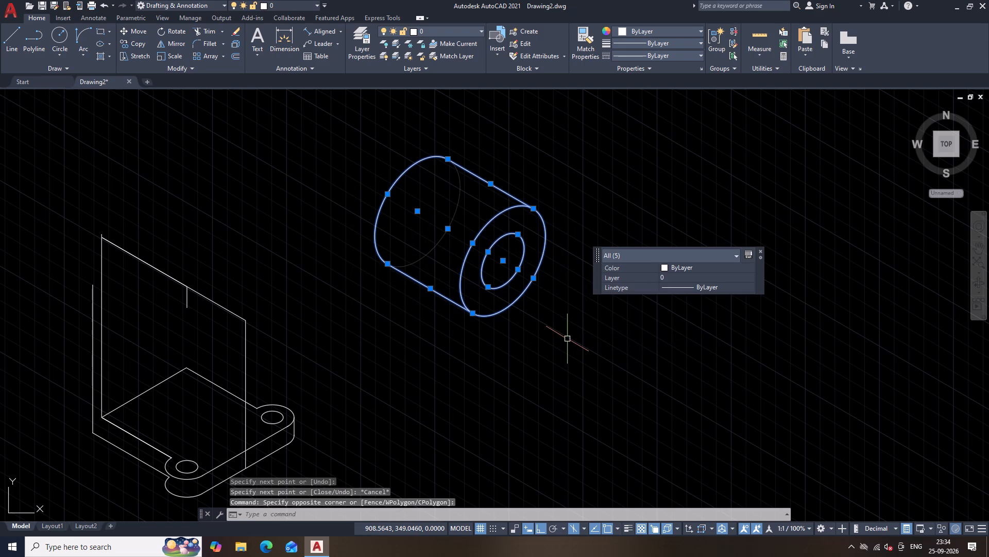
text(M)
key(space)
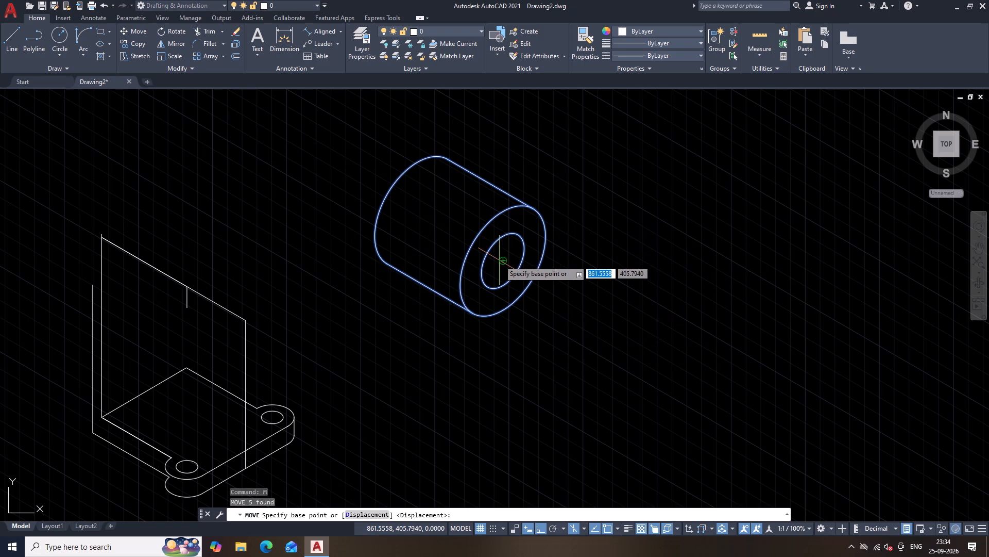
click(502, 261)
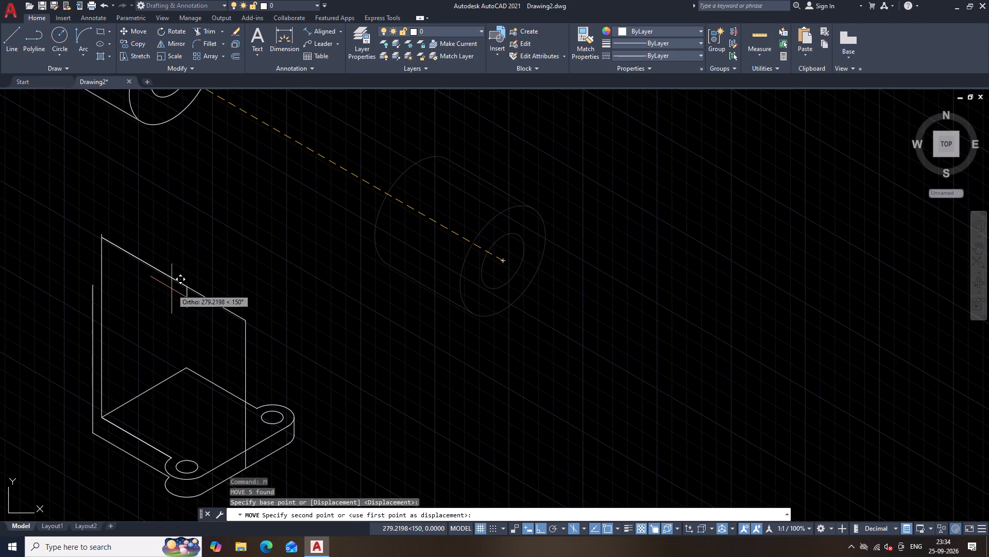
key(F8)
click(187, 287)
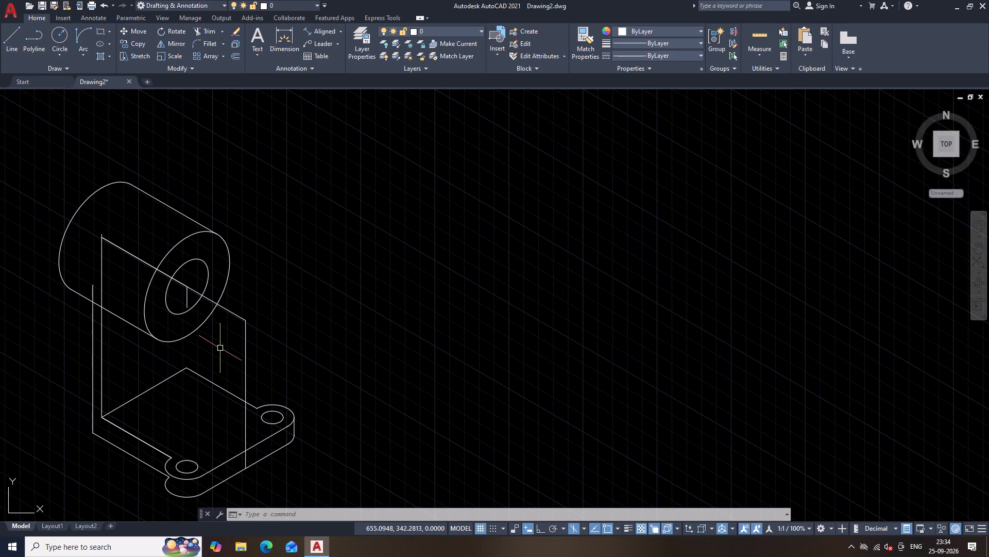
Trim away the wall's outer vertical edge above the base plate, the top edge beyond the bore centre, and the short vertical helper line.
text(TR)
key(space)
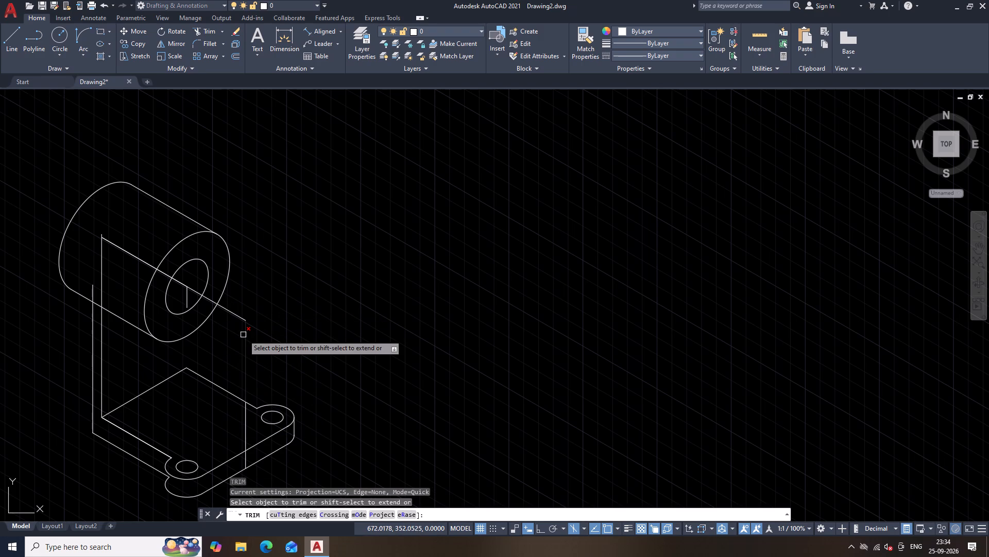
click(245, 339)
click(241, 318)
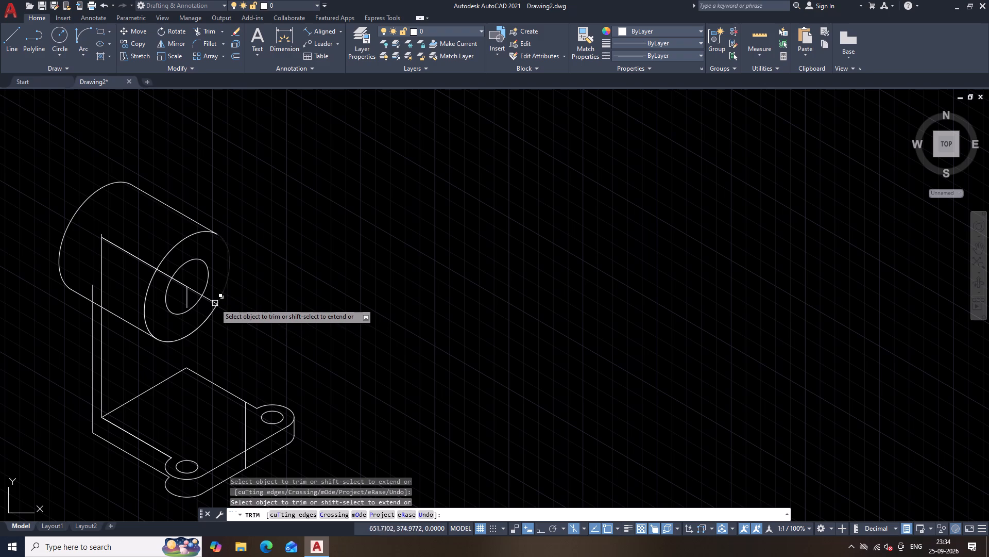
click(207, 299)
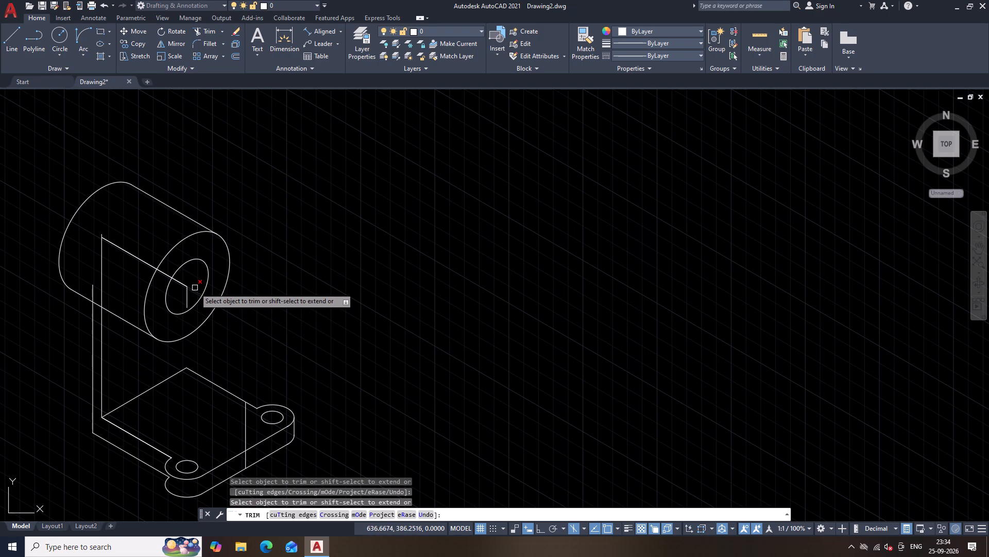
click(195, 288)
click(186, 296)
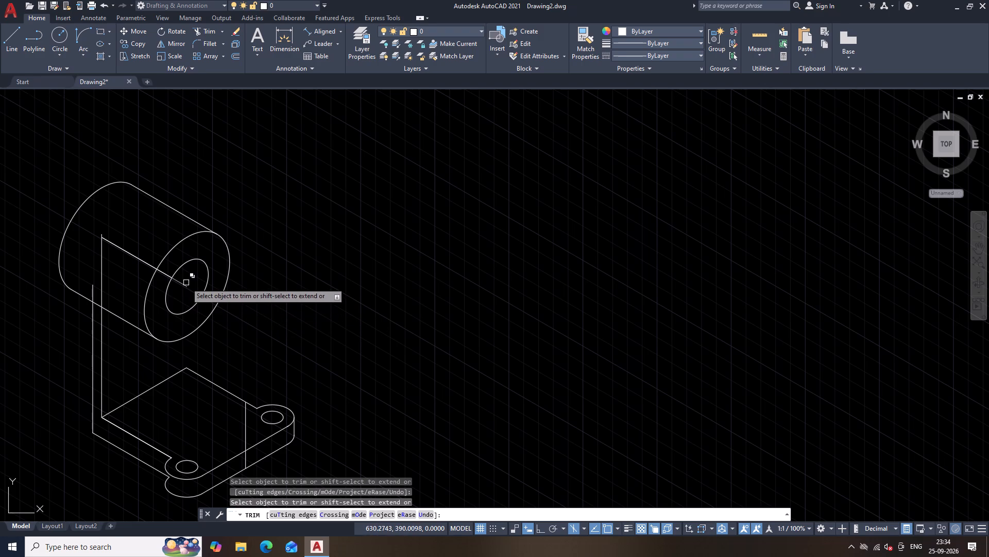
Trim away the remaining overlapping top-edge lines from the bore centre back to the wall's upper corner.
click(181, 284)
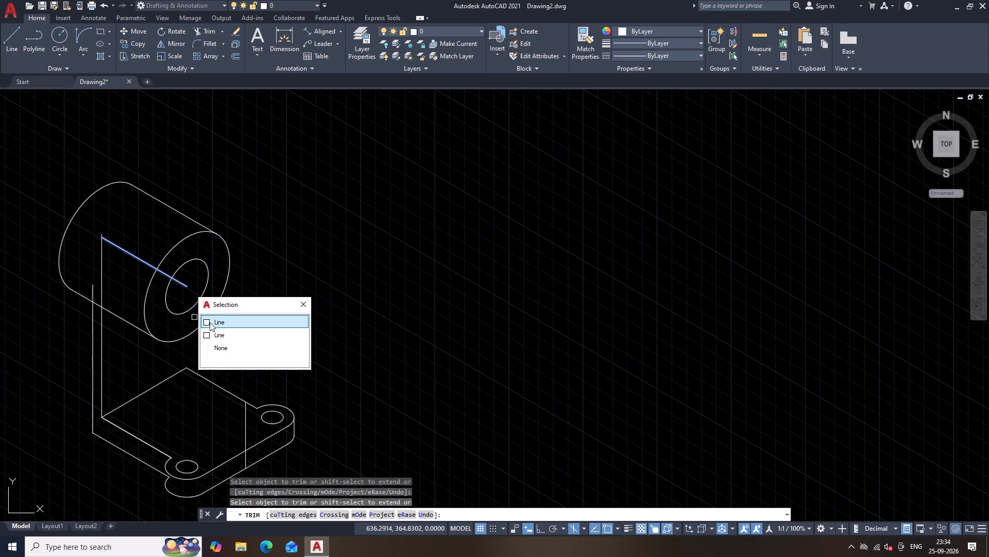
click(208, 319)
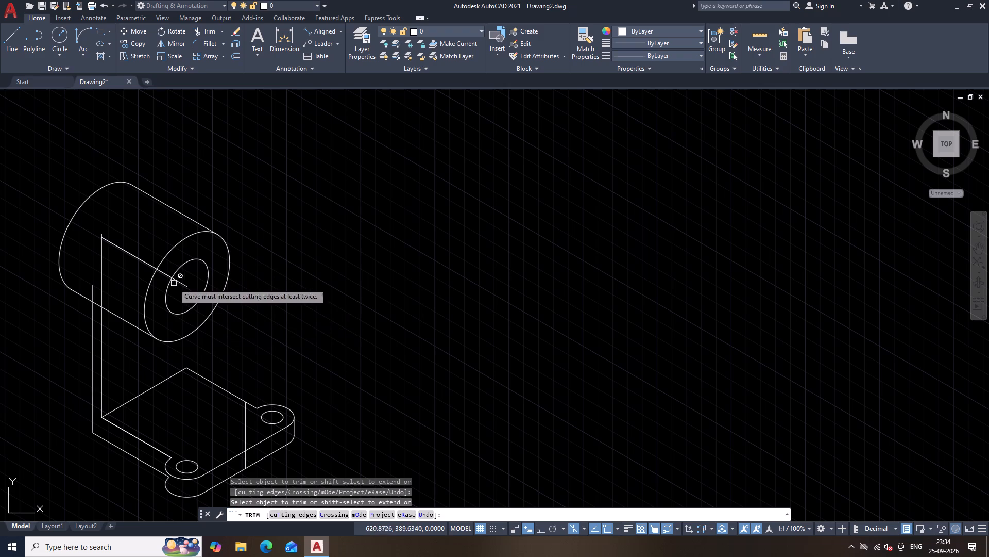
click(178, 281)
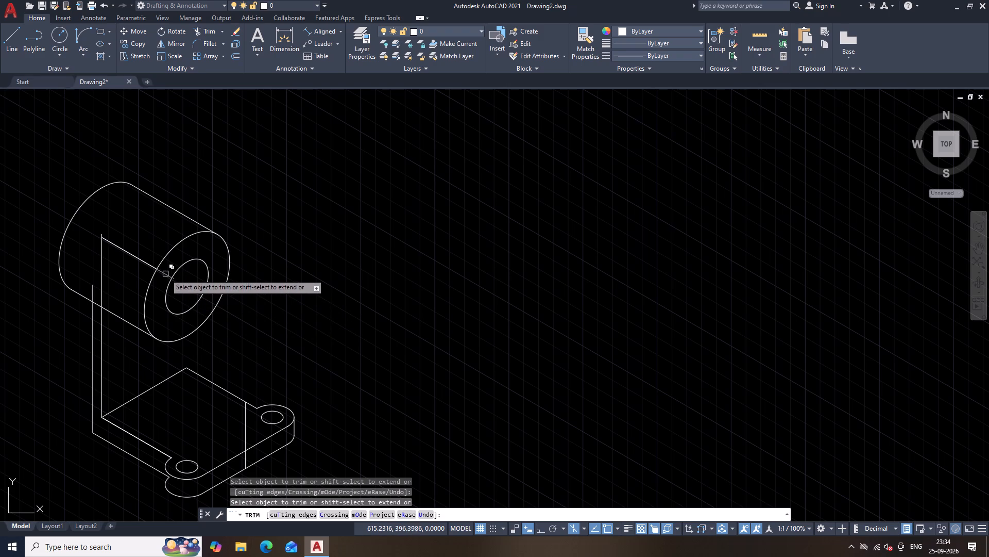
click(165, 274)
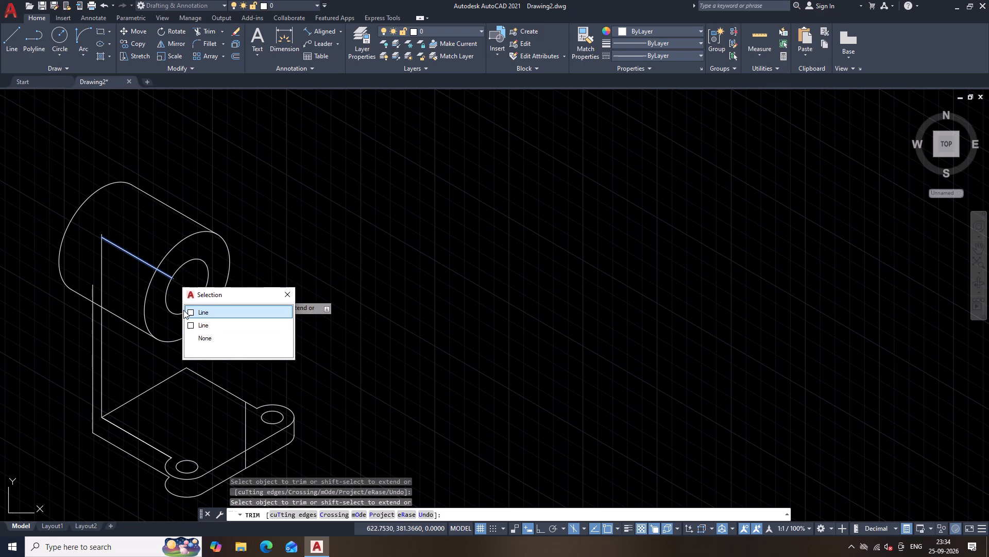
click(190, 310)
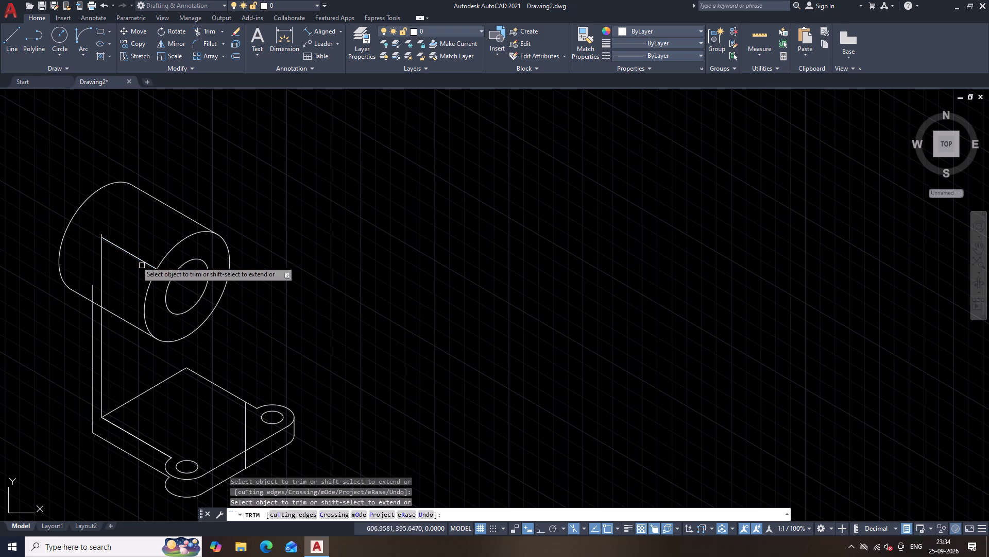
drag(132, 237, 132, 264)
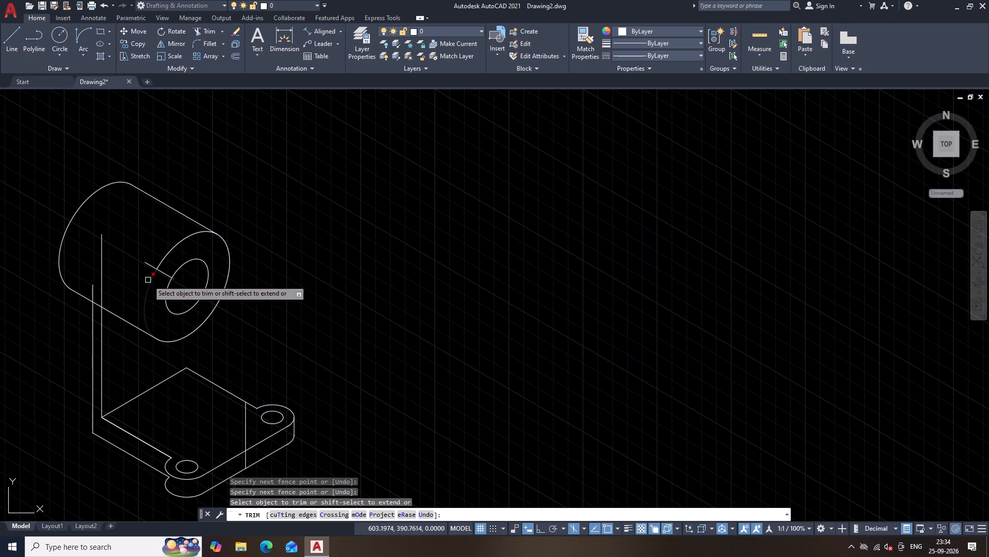
click(152, 265)
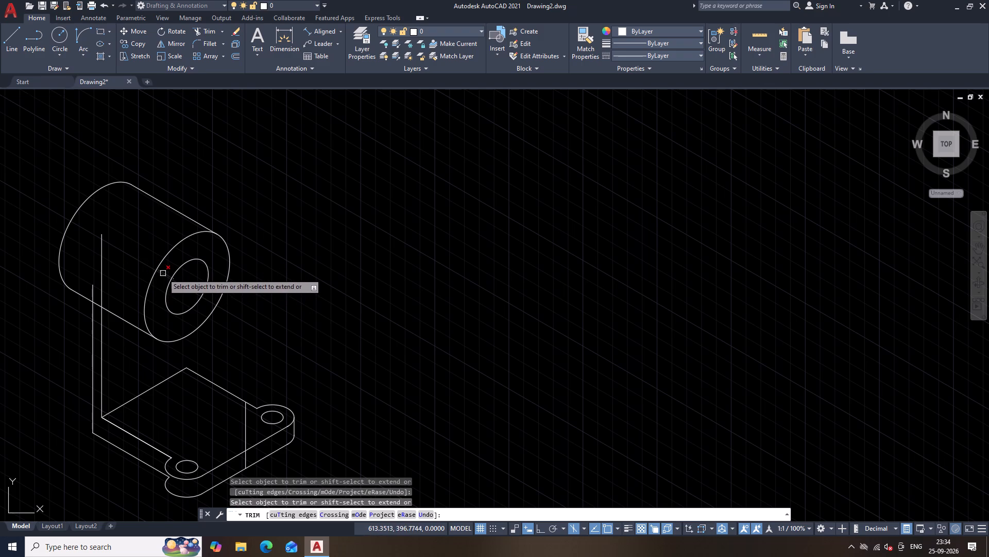
click(163, 273)
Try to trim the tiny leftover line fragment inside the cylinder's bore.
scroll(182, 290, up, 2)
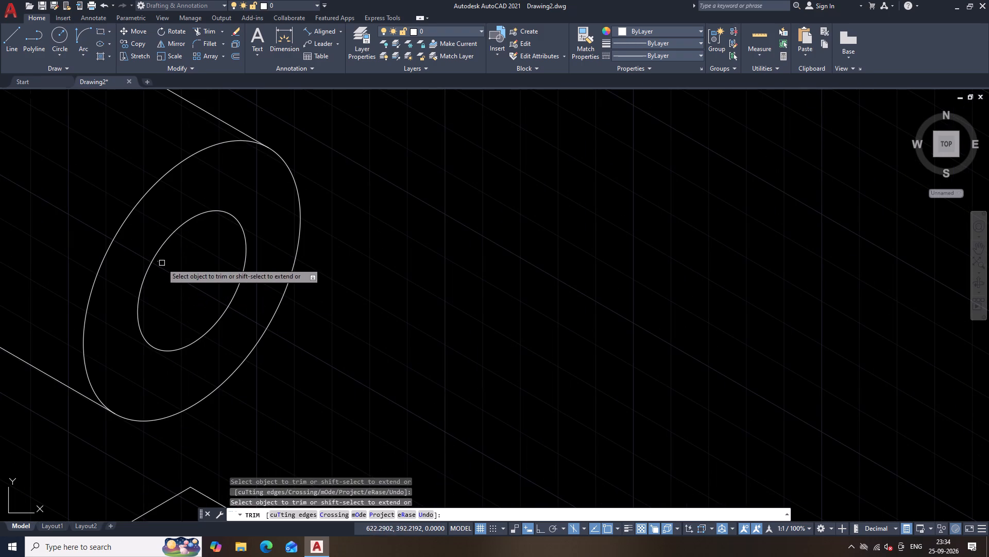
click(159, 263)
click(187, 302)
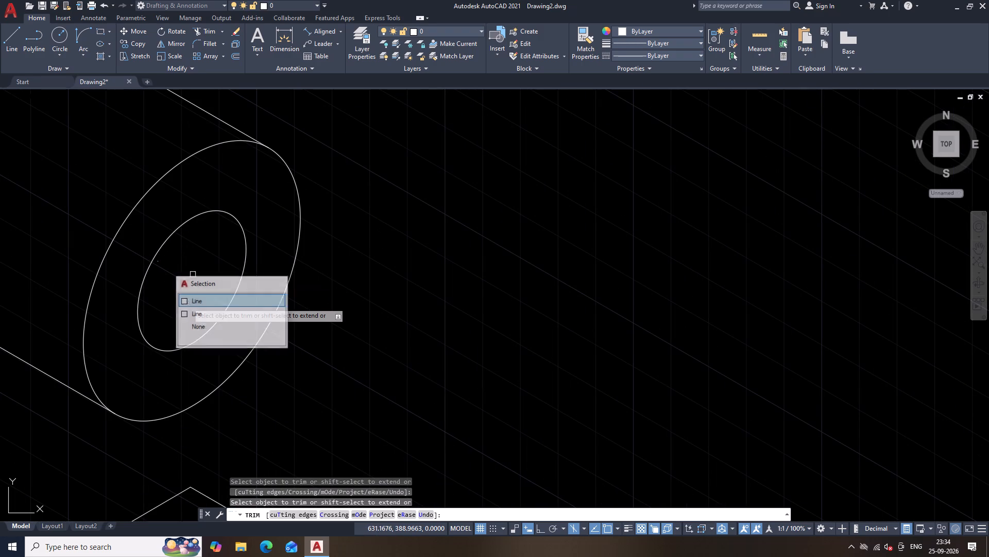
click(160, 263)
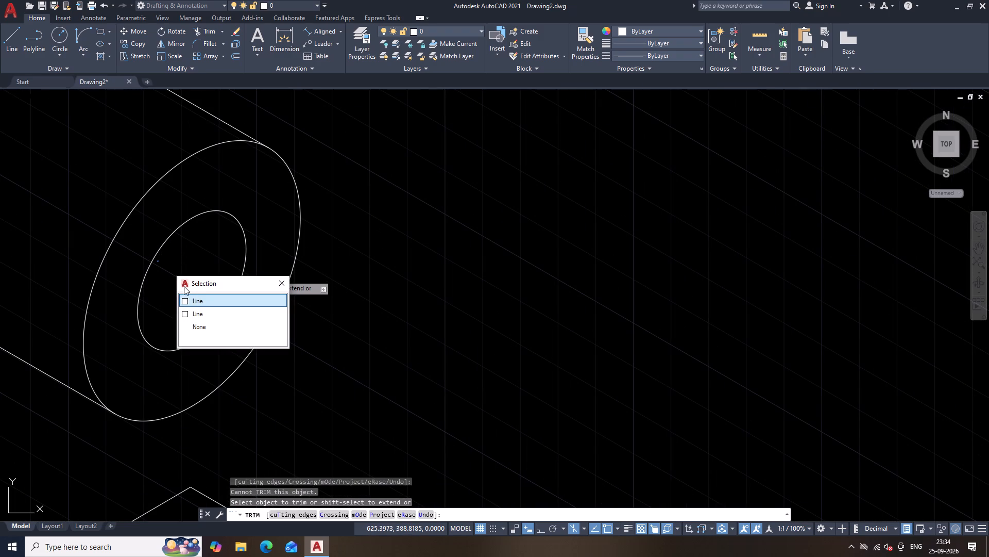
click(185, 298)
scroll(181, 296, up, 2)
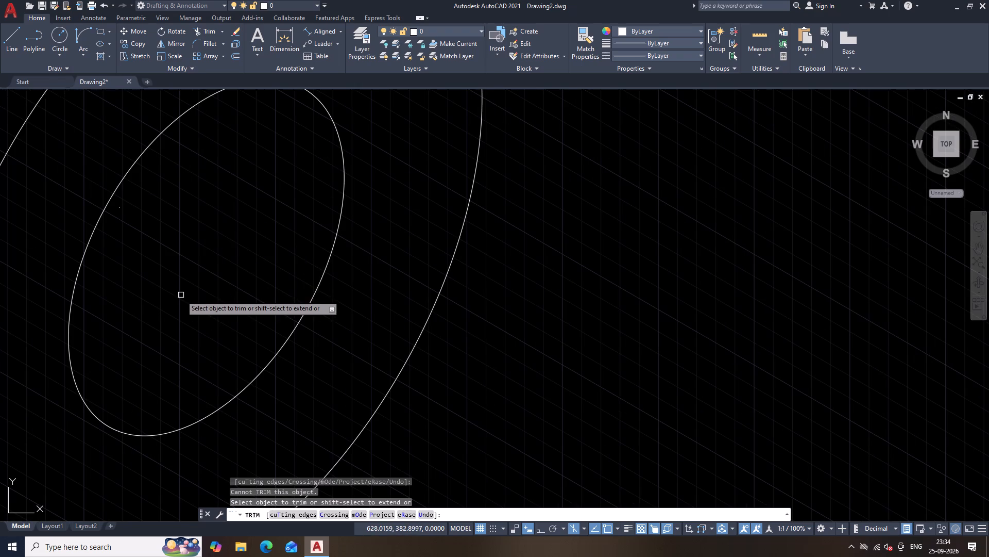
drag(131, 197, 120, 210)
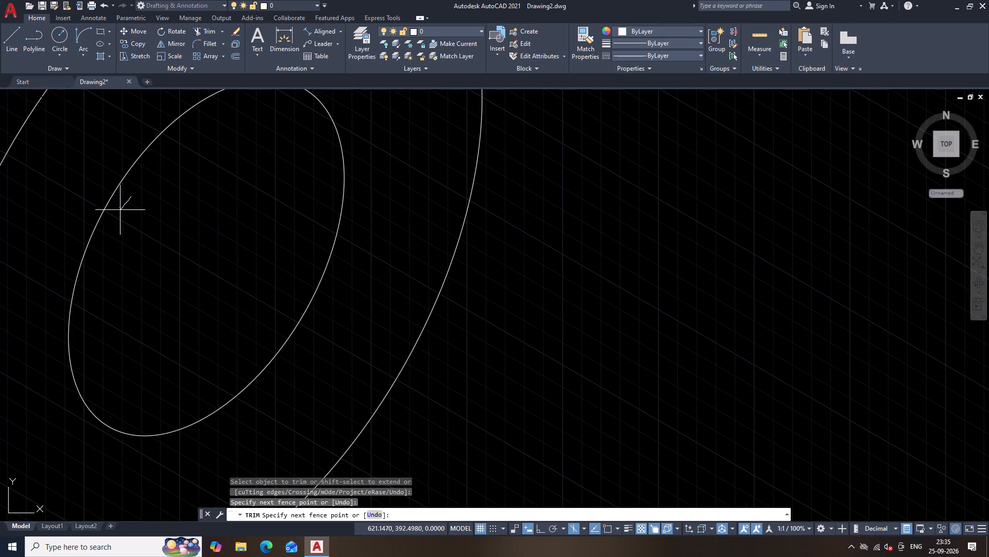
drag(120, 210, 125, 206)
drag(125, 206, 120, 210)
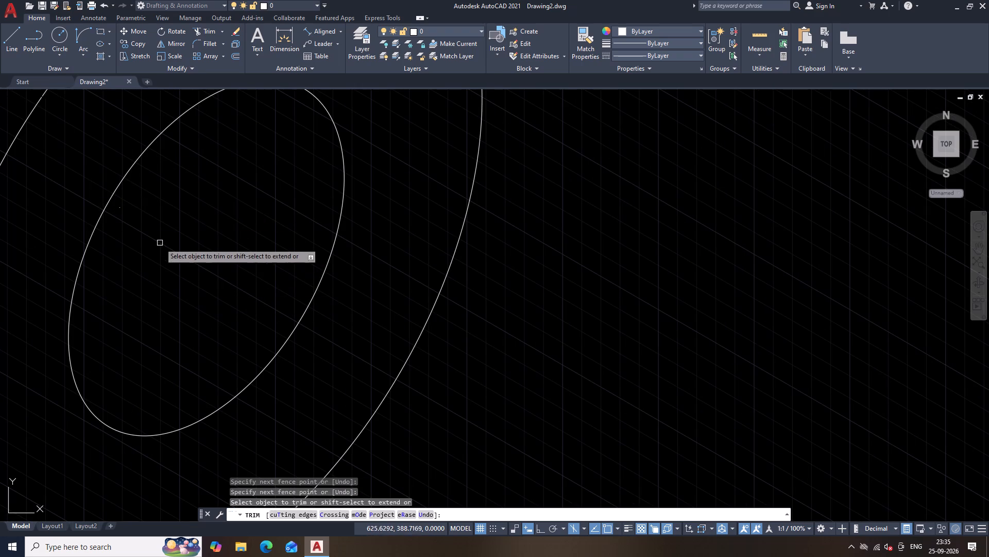
Trim the upper ends of the wall's two remaining vertical edges where they run past the cylinder's lower side line.
scroll(165, 245, down, 3)
middle_drag(61, 210, 87, 225)
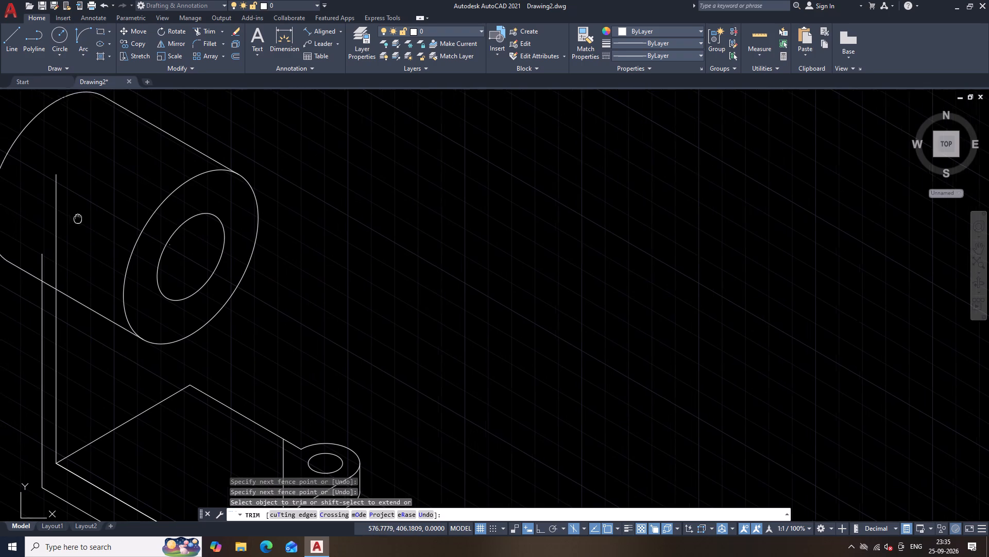
middle_drag(87, 225, 158, 261)
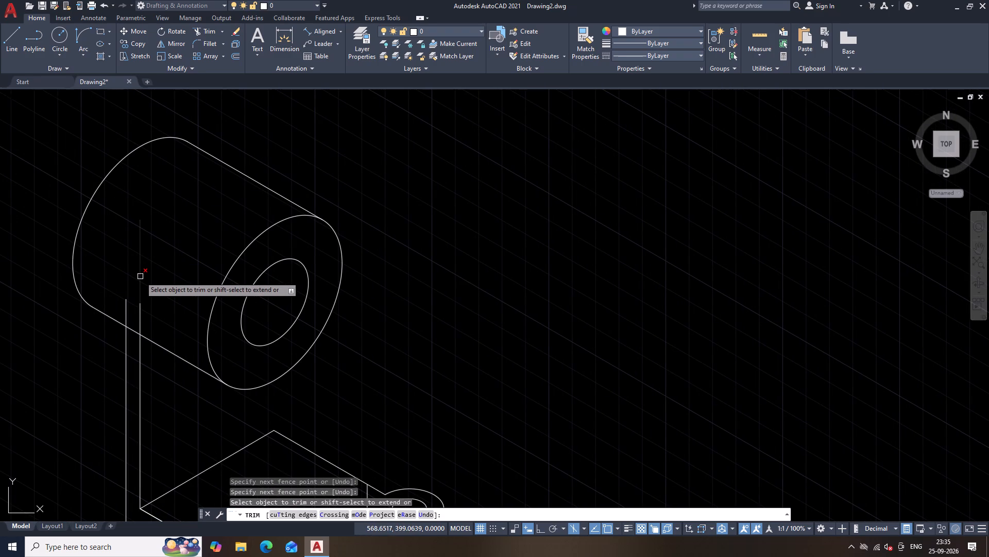
click(140, 276)
click(141, 321)
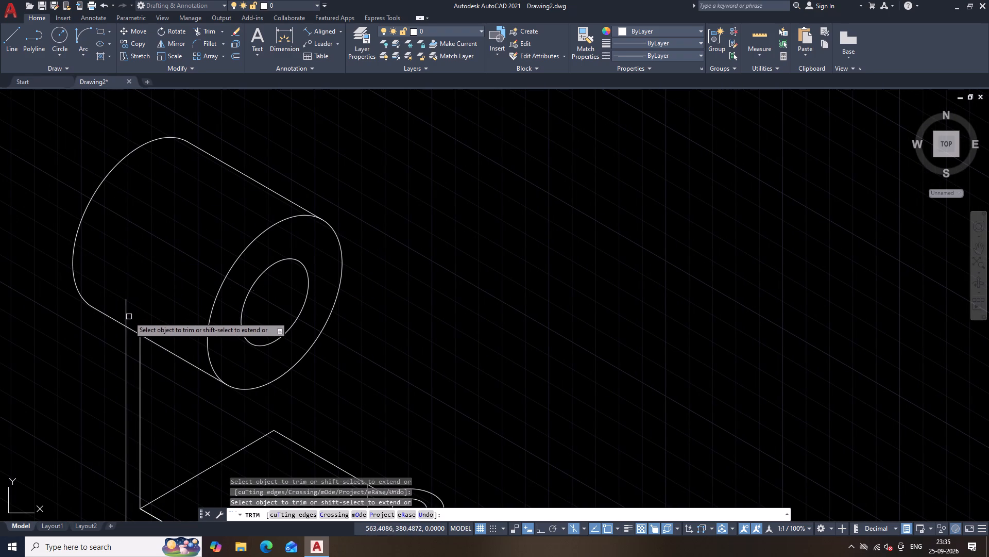
click(129, 316)
click(119, 308)
scroll(143, 304, down, 1)
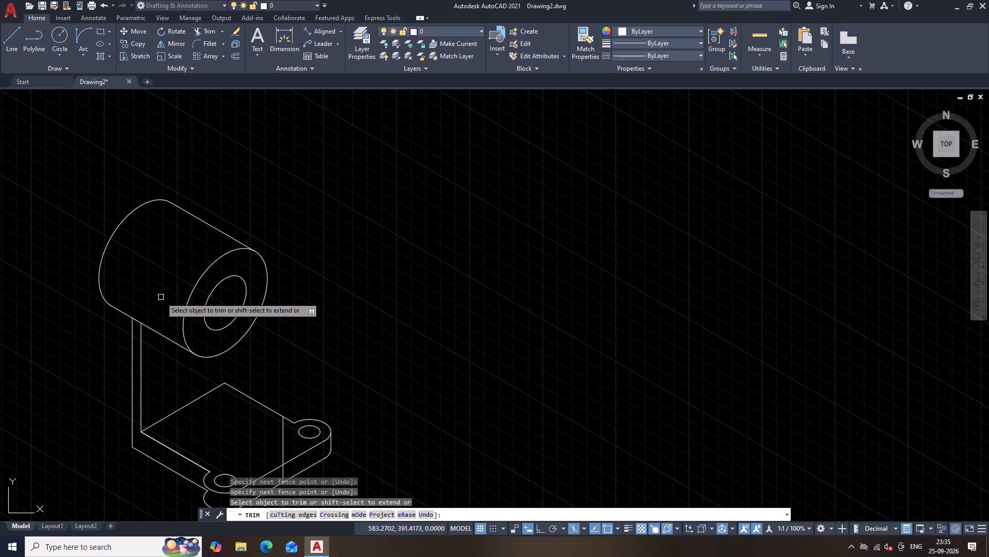
key(Escape)
Draw a near-vertical line from the base plate's back corner up to the lower edge of the cylinder's front ellipse.
text(L)
key(space)
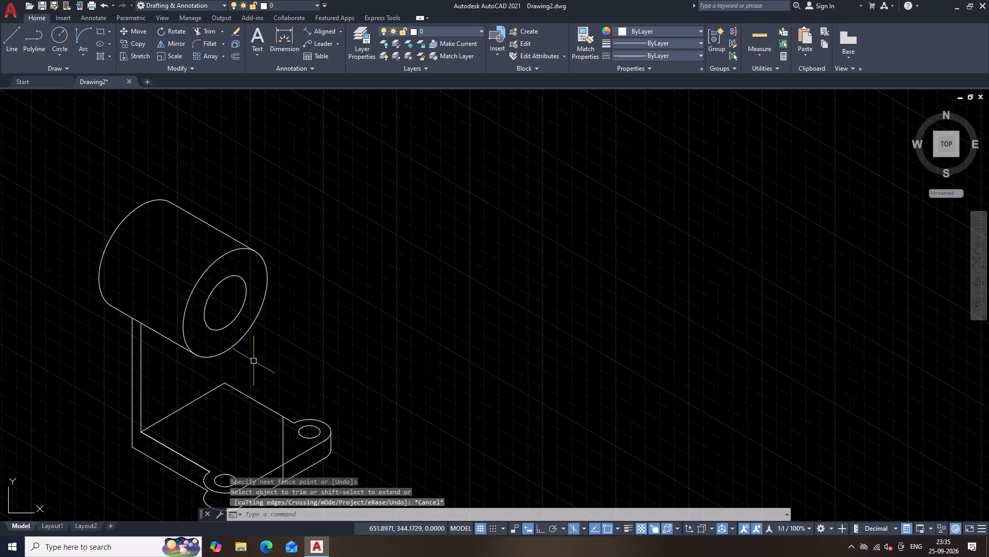
click(223, 381)
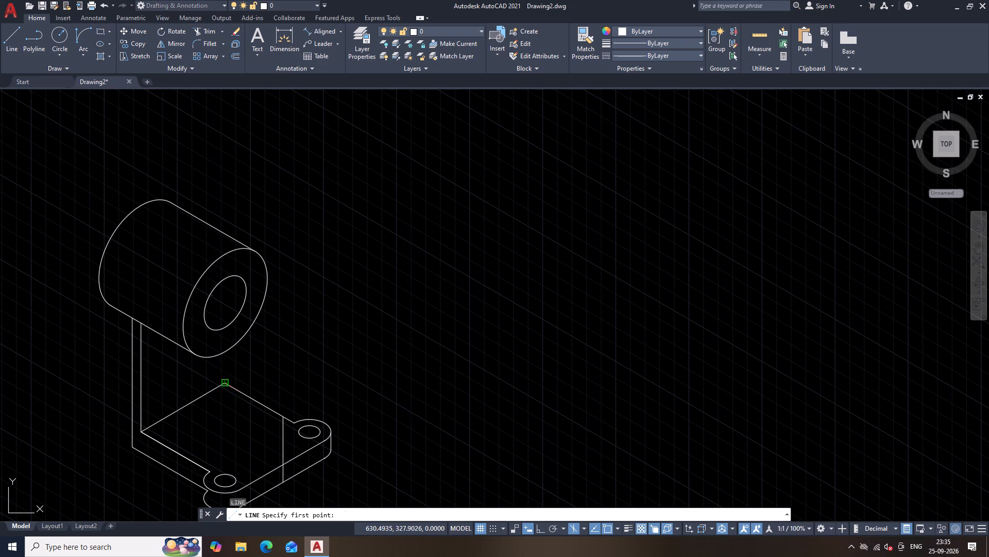
click(225, 350)
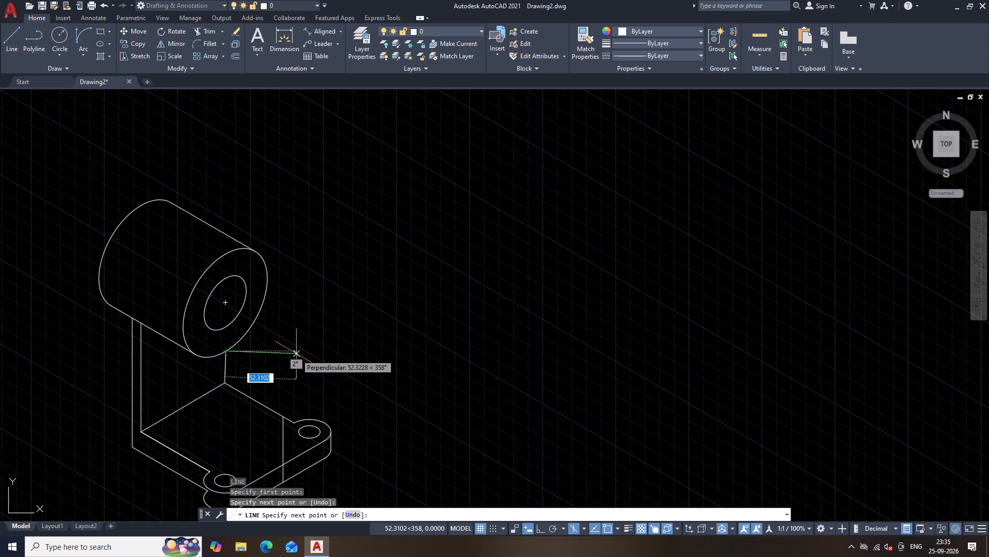
key(Escape)
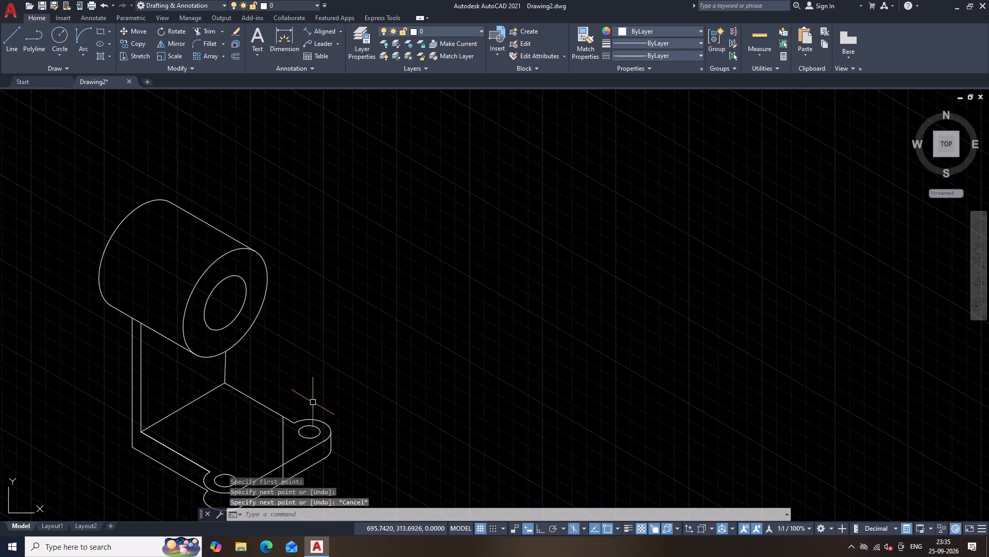
Trim away both pieces of the stray vertical line crossing the base plate's top face and front edge beside the rear lug.
middle_drag(313, 402, 327, 277)
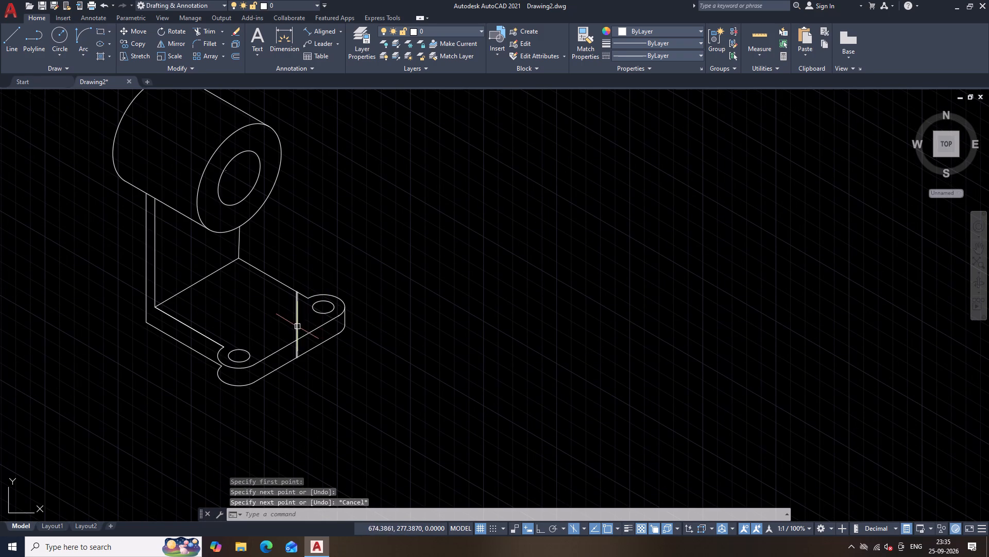
key(space)
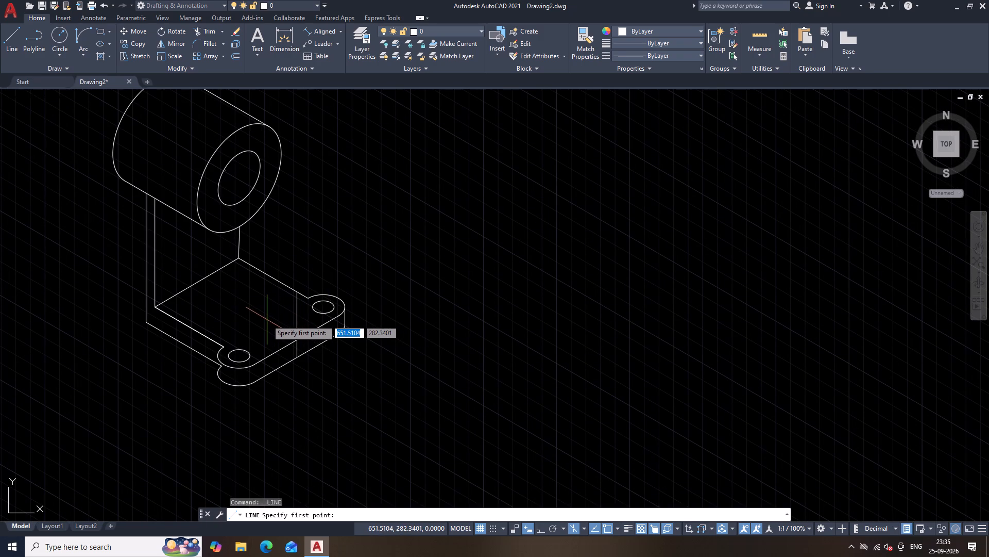
key(Escape)
text(TR)
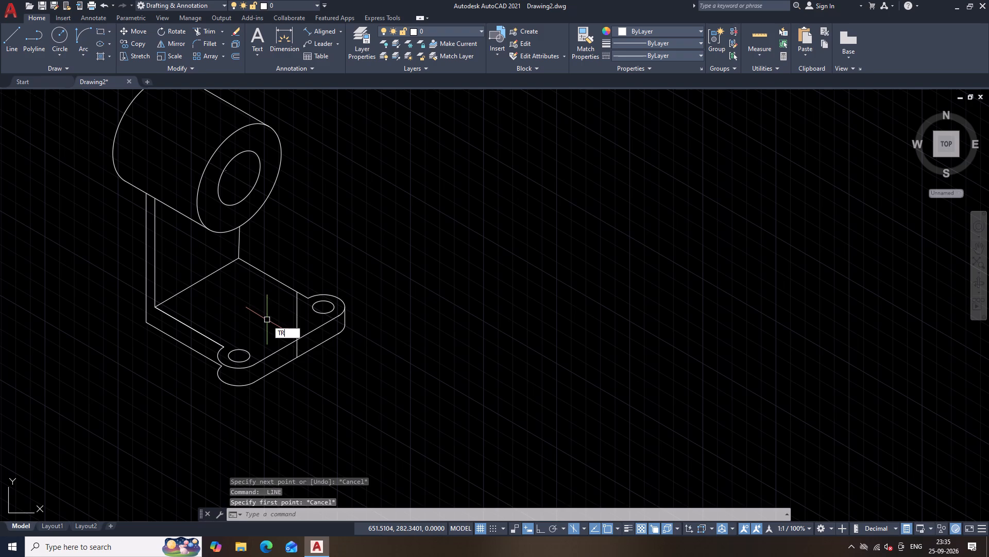
key(space)
click(298, 317)
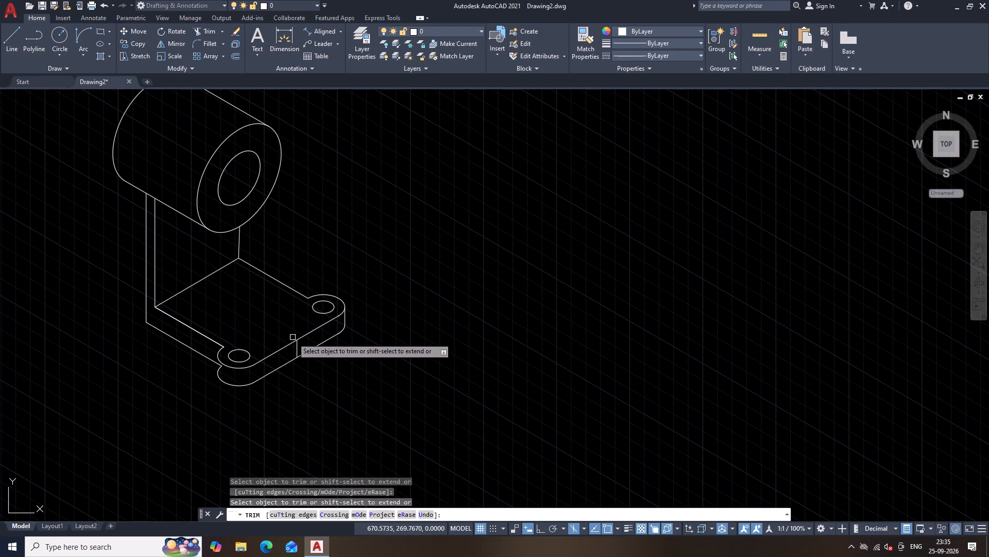
click(297, 350)
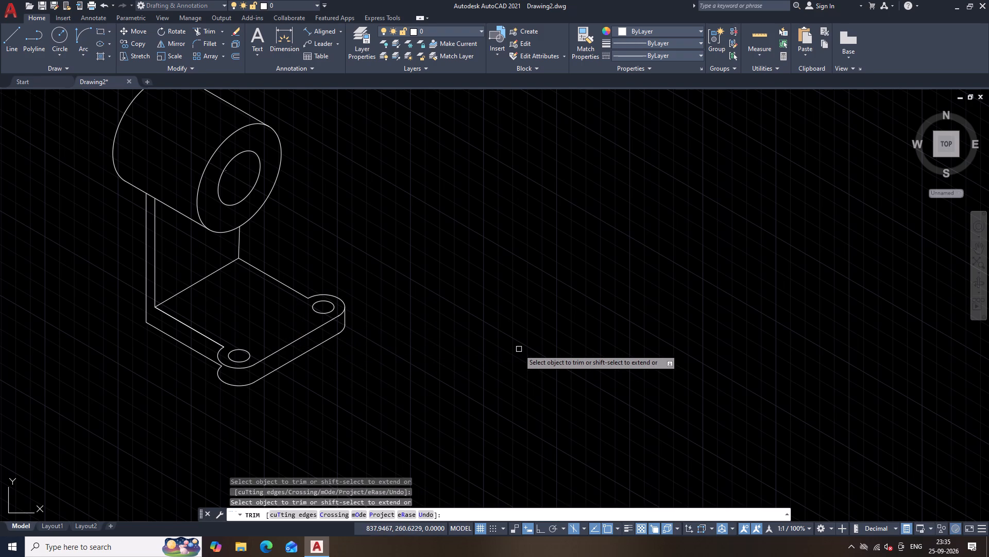
scroll(519, 349, down, 1)
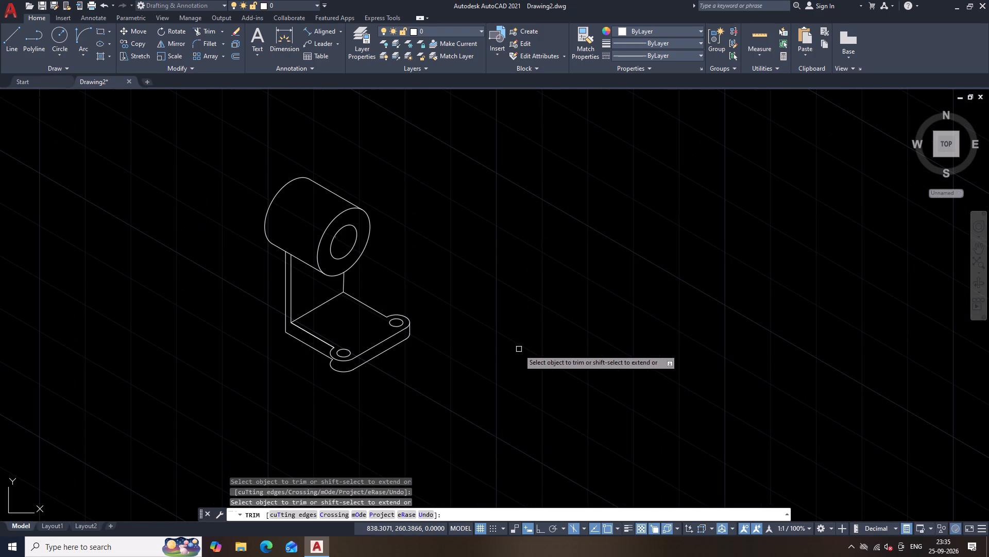
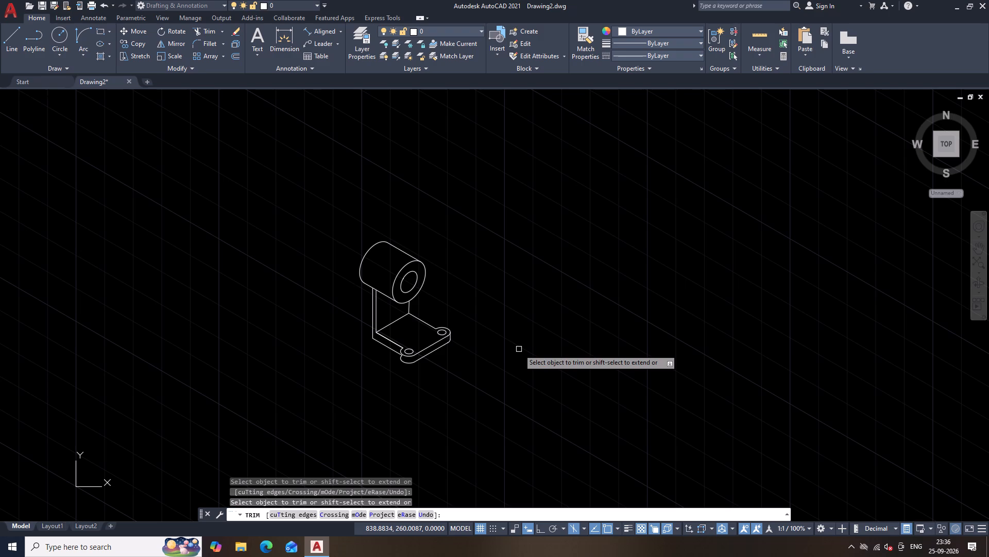
Draw a line along the cylinder's upper side edge, from the rear ellipse to the front ellipse.
scroll(519, 349, down, 1)
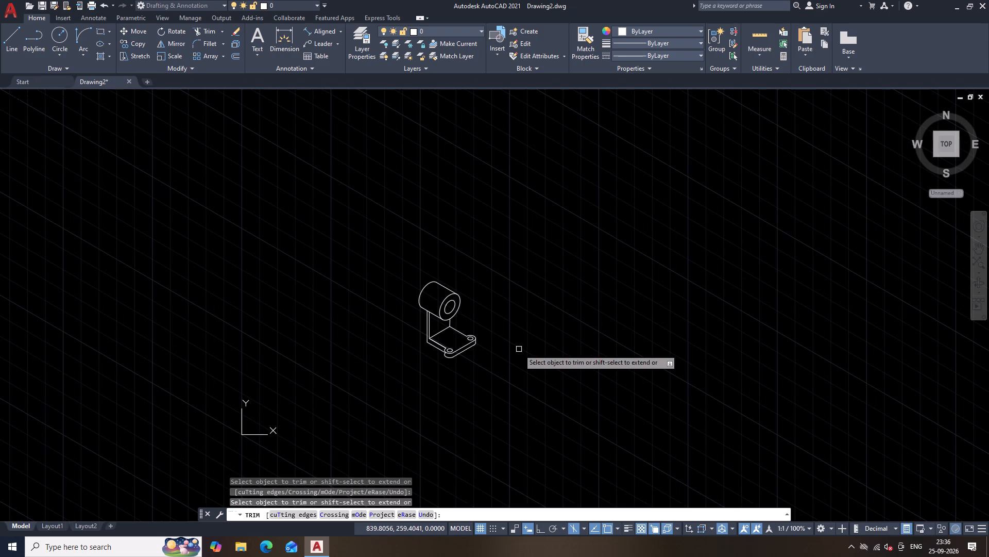
scroll(519, 349, up, 2)
key(Escape)
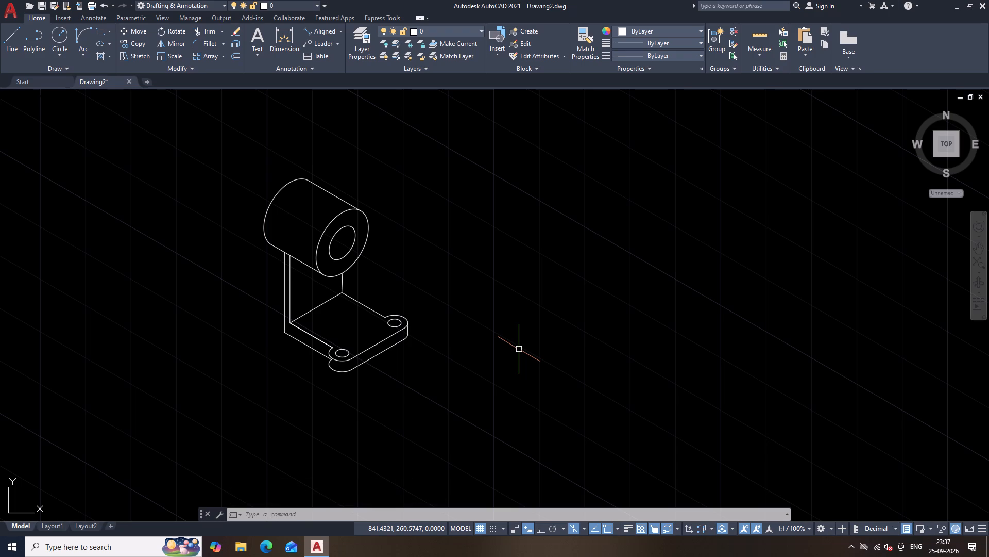
scroll(519, 349, down, 1)
scroll(519, 349, up, 1)
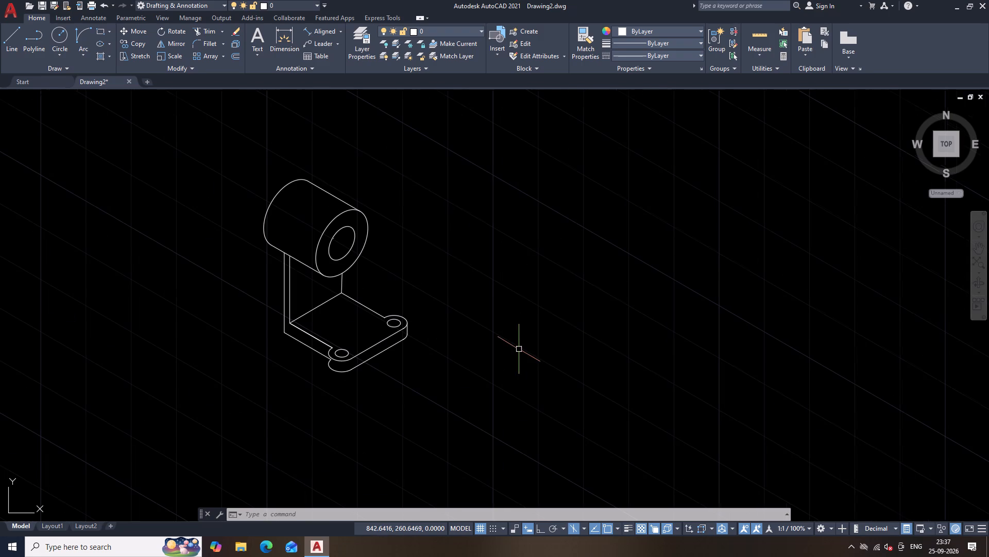
middle_drag(524, 399, 515, 369)
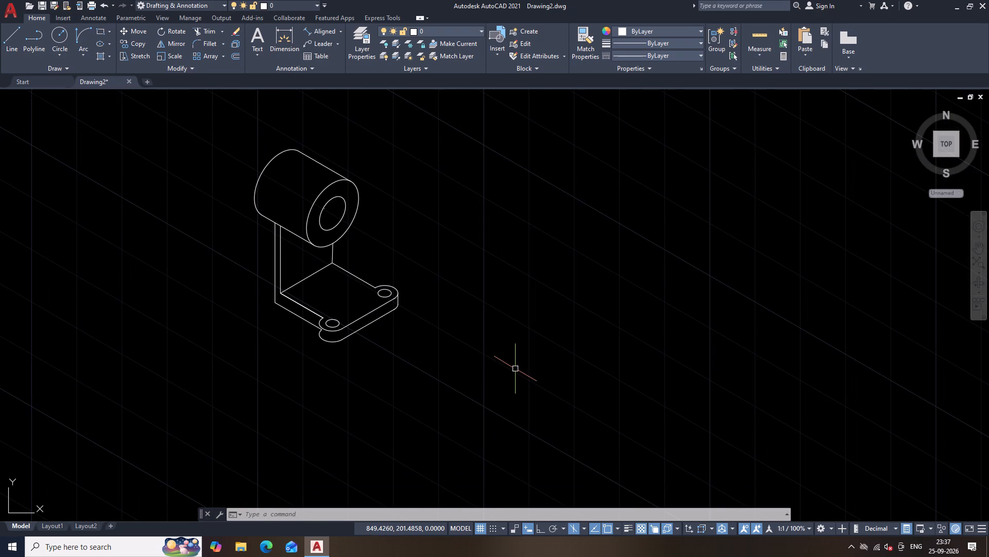
text(L)
key(space)
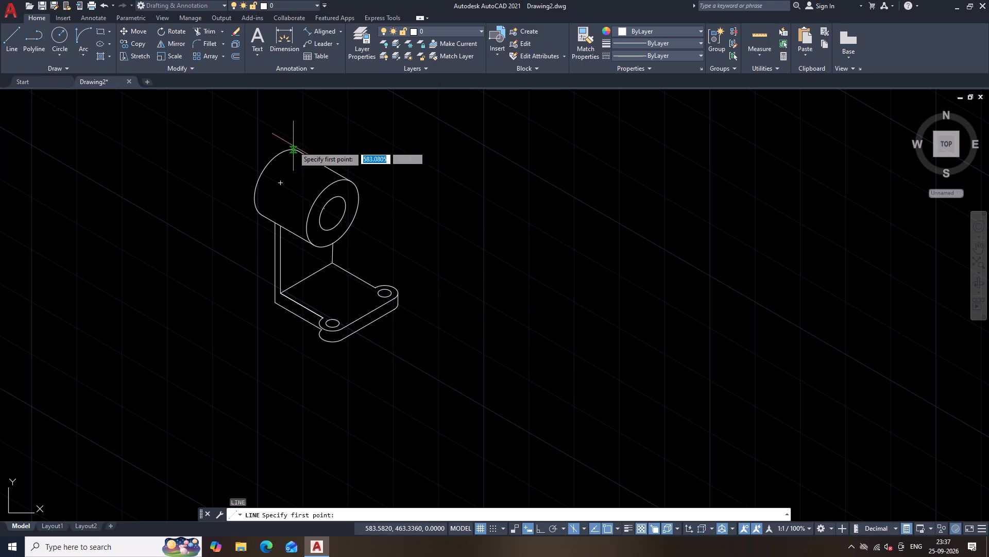
click(298, 148)
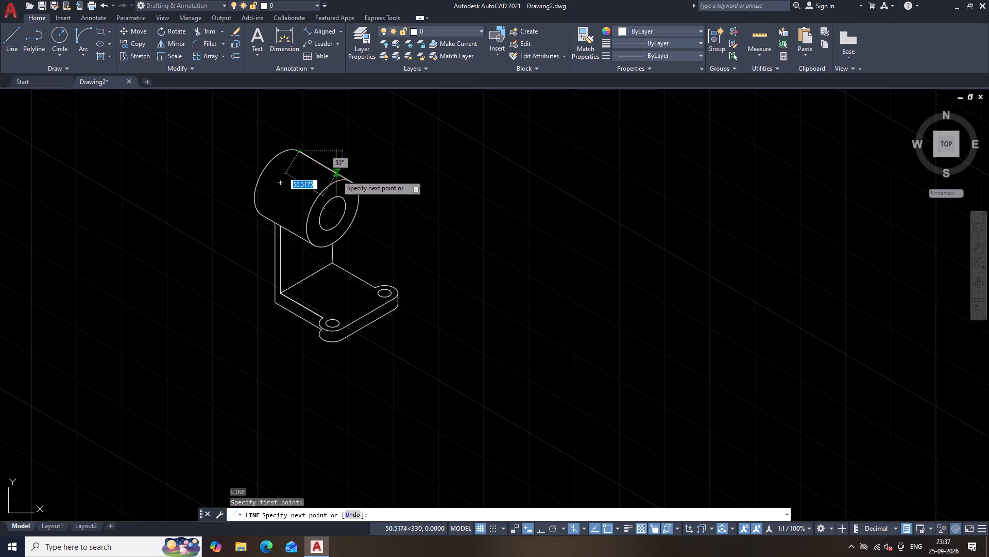
click(349, 178)
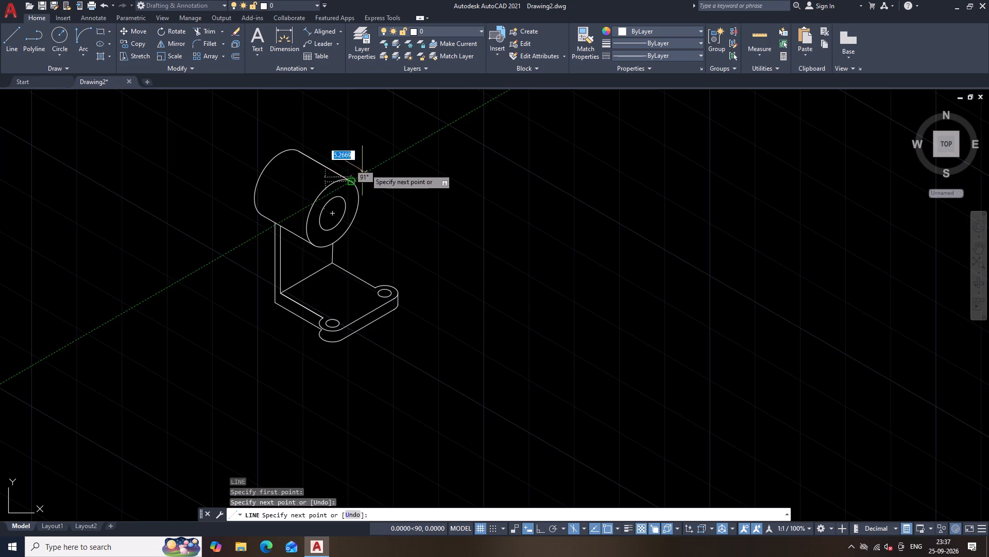
key(Escape)
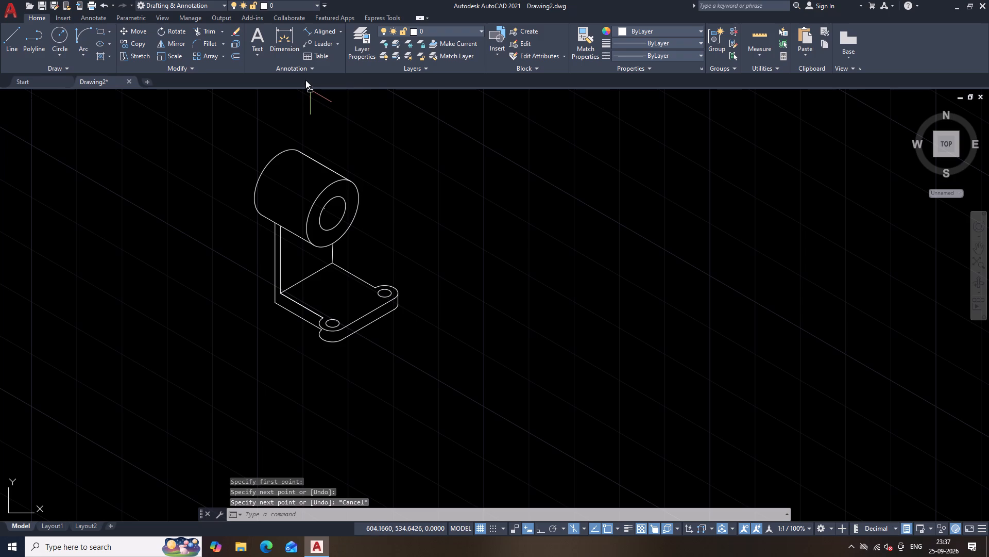
Add an aligned dimension along the cylinder's upper side edge, placed just outside it.
click(319, 30)
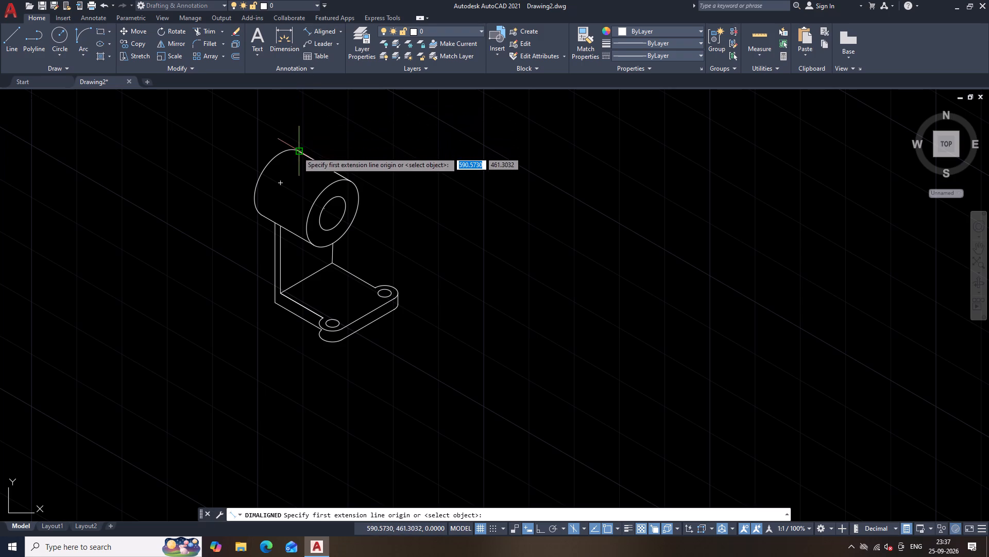
click(297, 152)
click(352, 183)
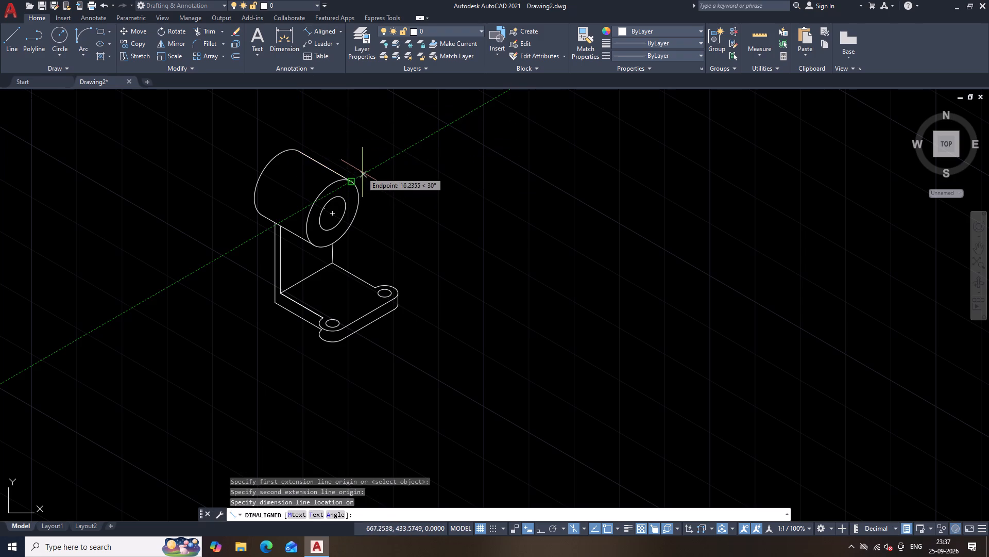
click(362, 172)
Modify the Standard dimension style to text height 5 and arrow size 5, and set it current.
key(d)
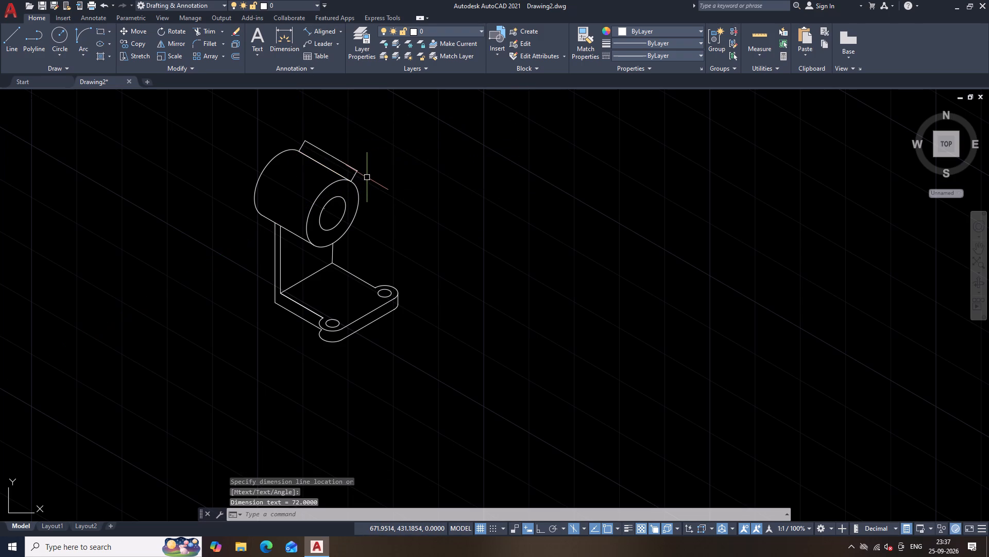
key(space)
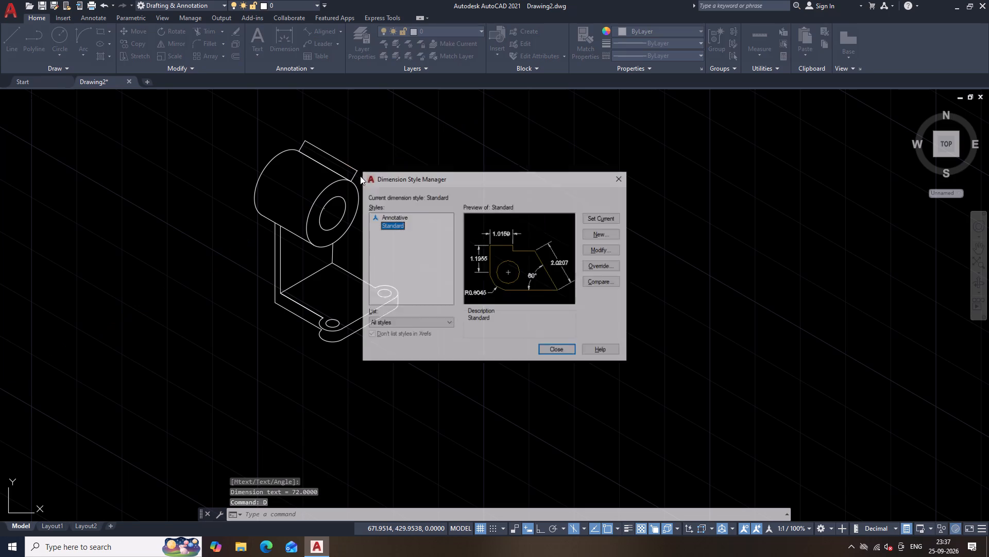
click(609, 249)
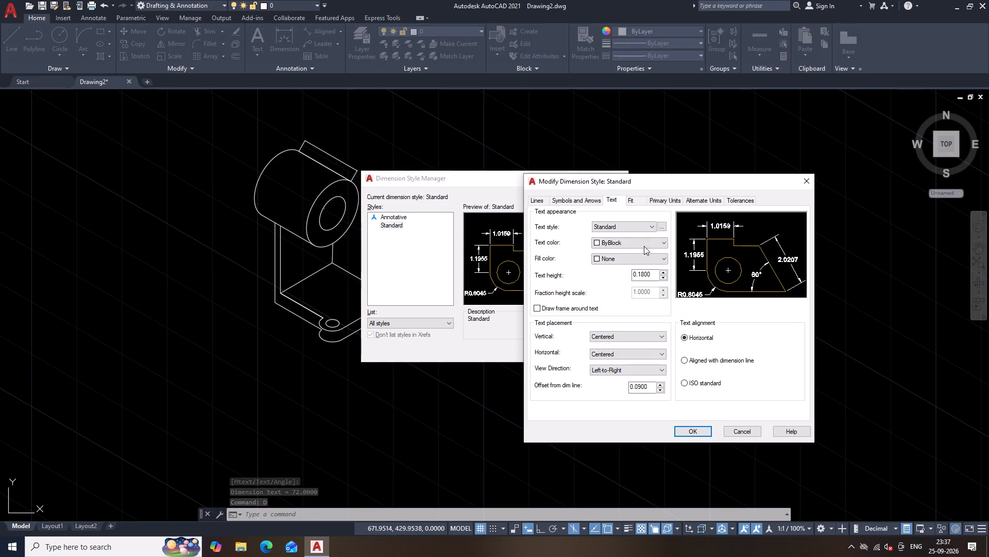
drag(653, 272, 603, 281)
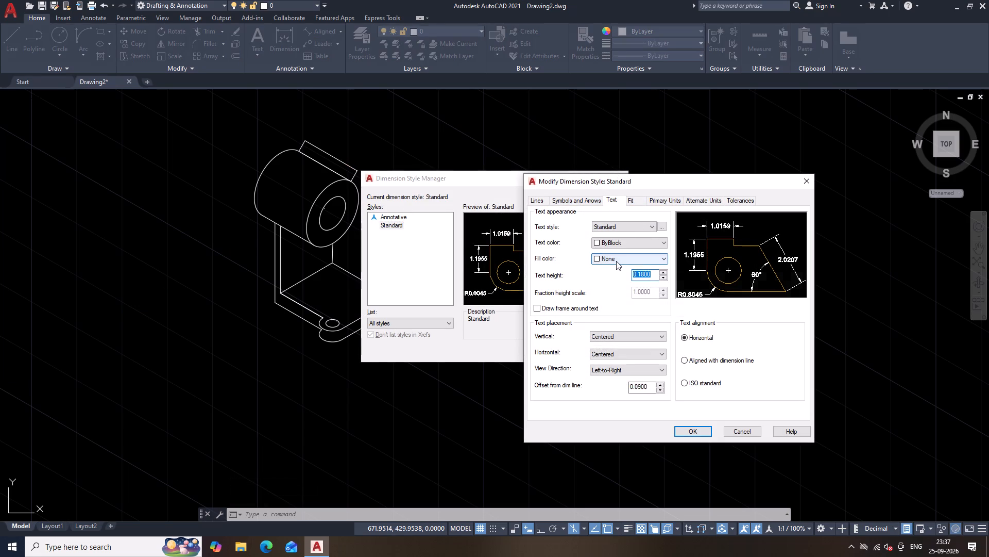
key(5)
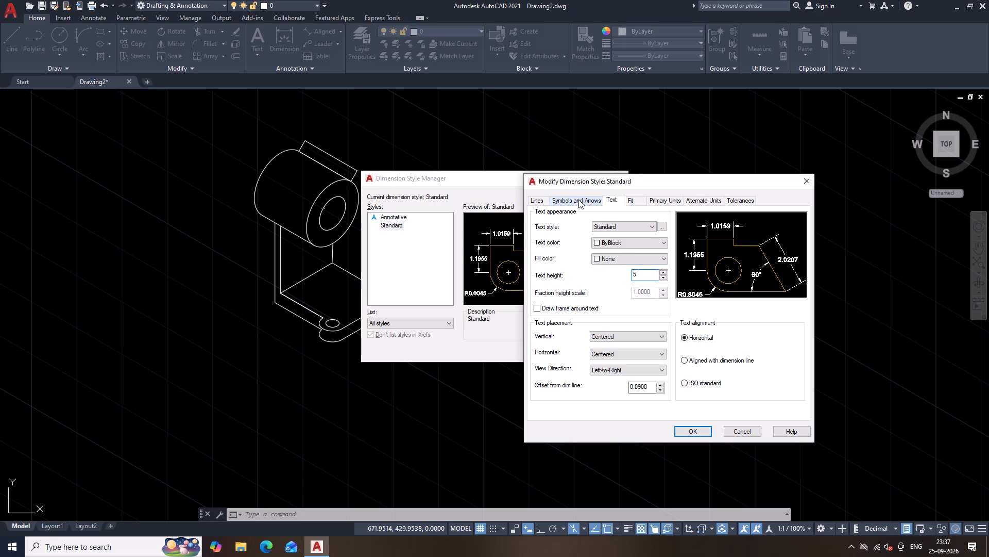
click(576, 200)
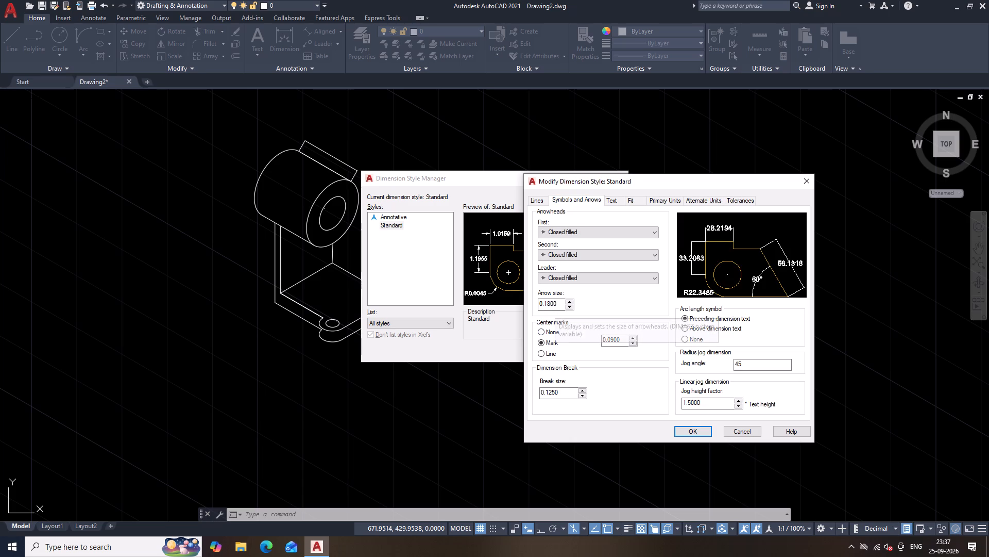
drag(557, 302, 533, 306)
key(5)
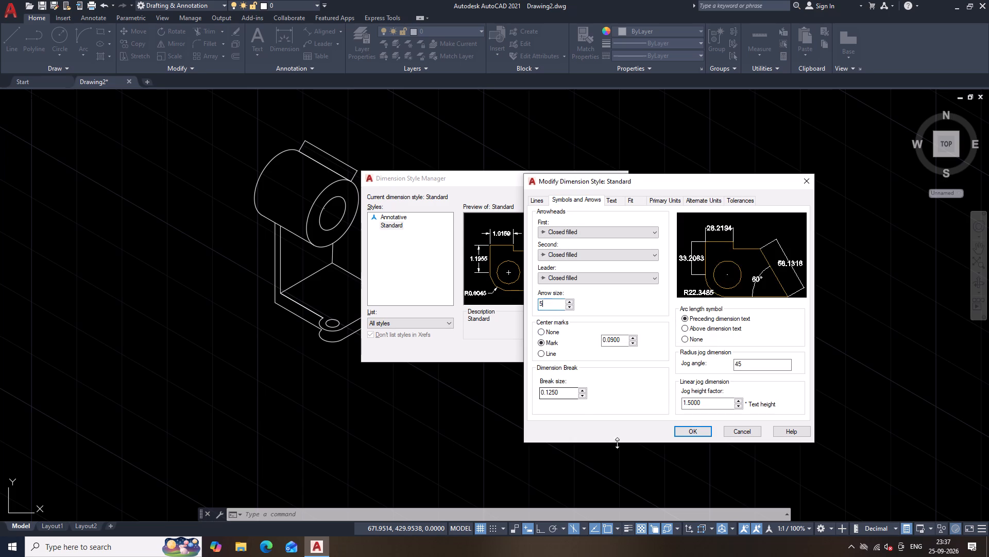
click(692, 431)
click(608, 223)
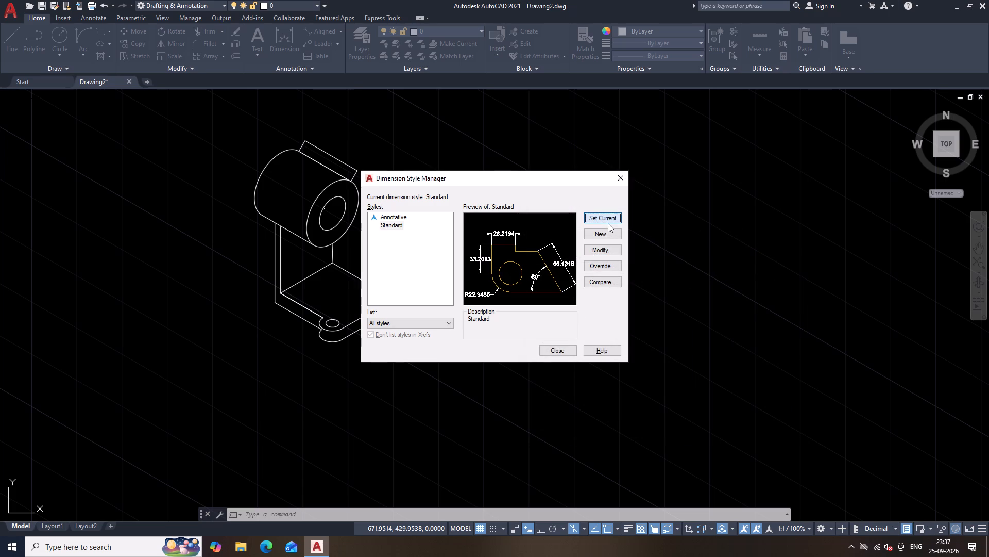
click(556, 352)
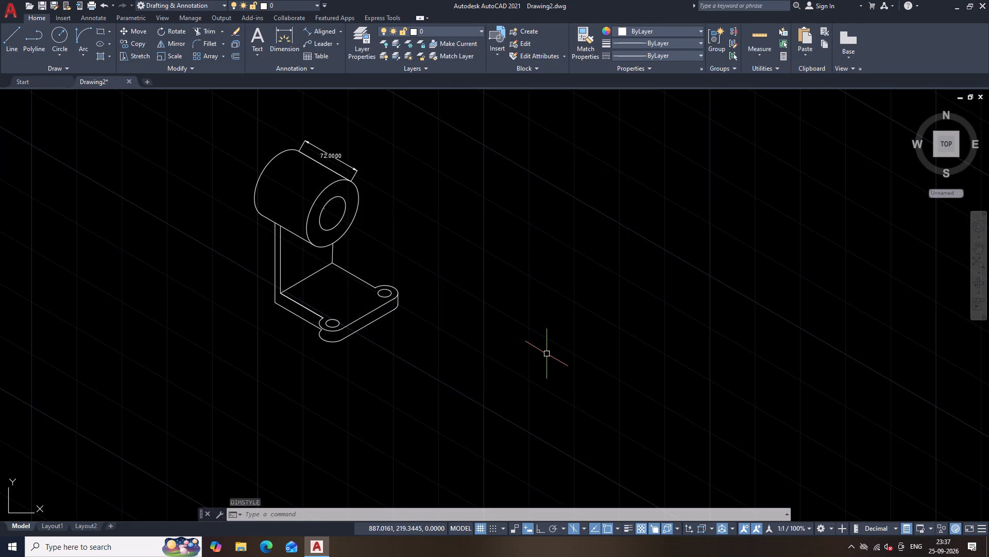
Set the Standard dimension style's linear precision to 0 and make the style current.
scroll(547, 354, up, 1)
scroll(547, 354, down, 1)
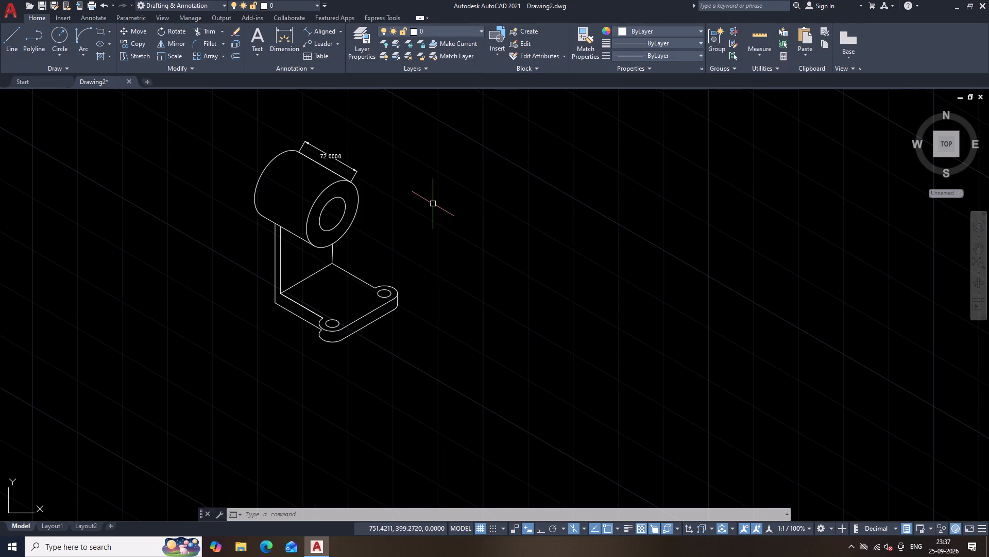
text(D)
key(space)
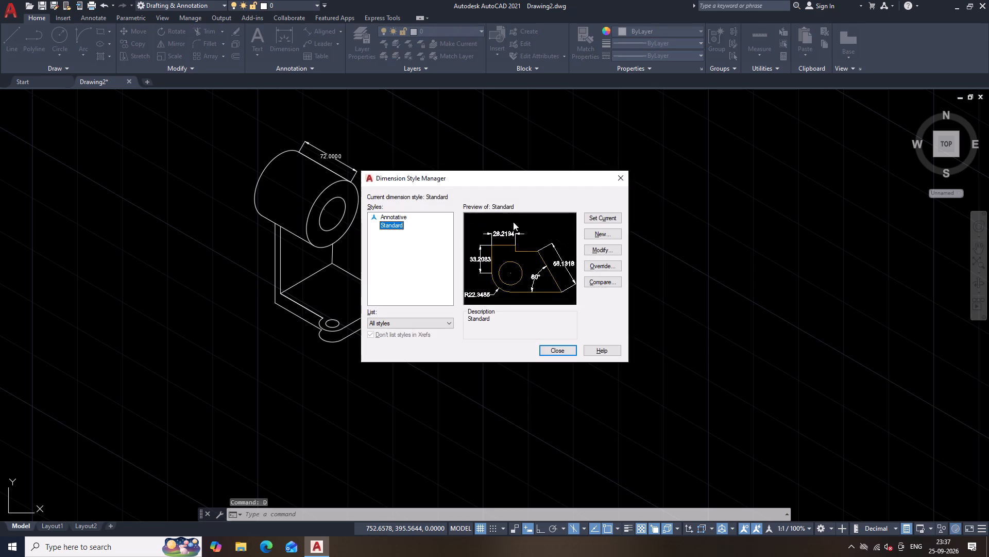
click(596, 250)
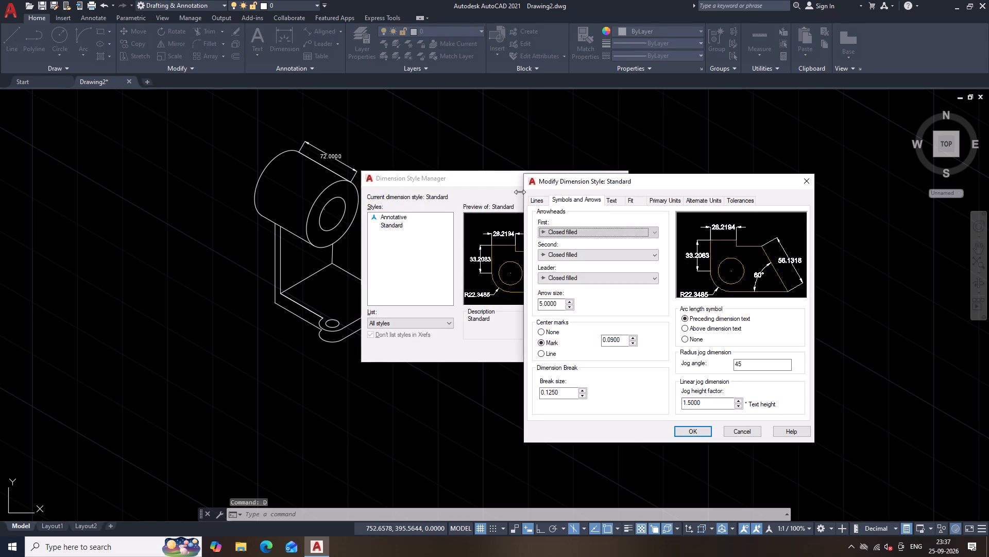
click(661, 199)
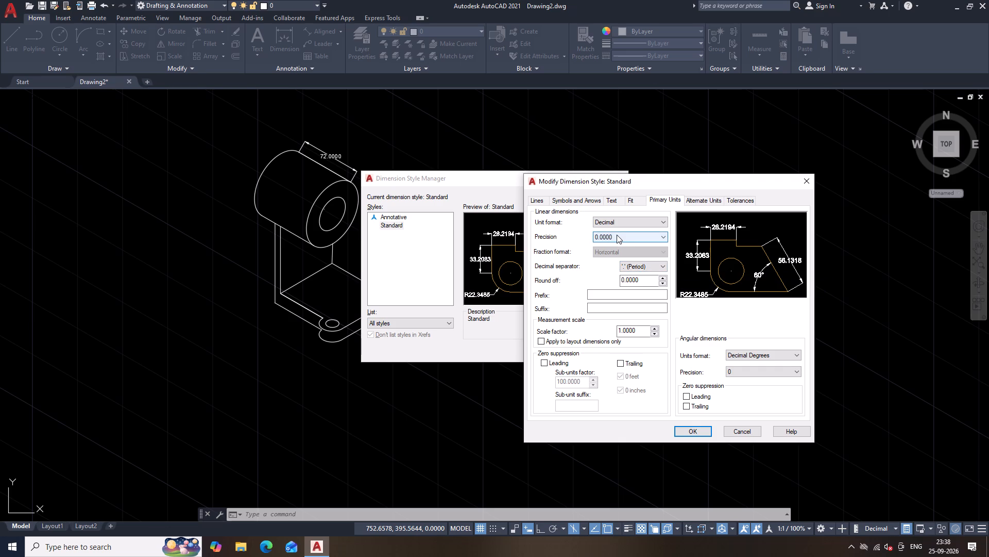
drag(617, 235, 584, 234)
click(603, 247)
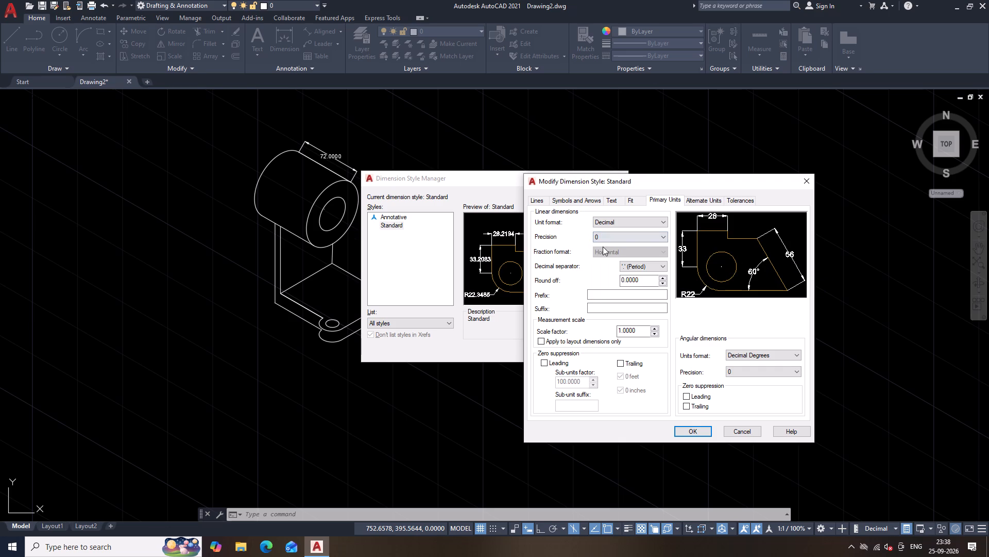
click(698, 433)
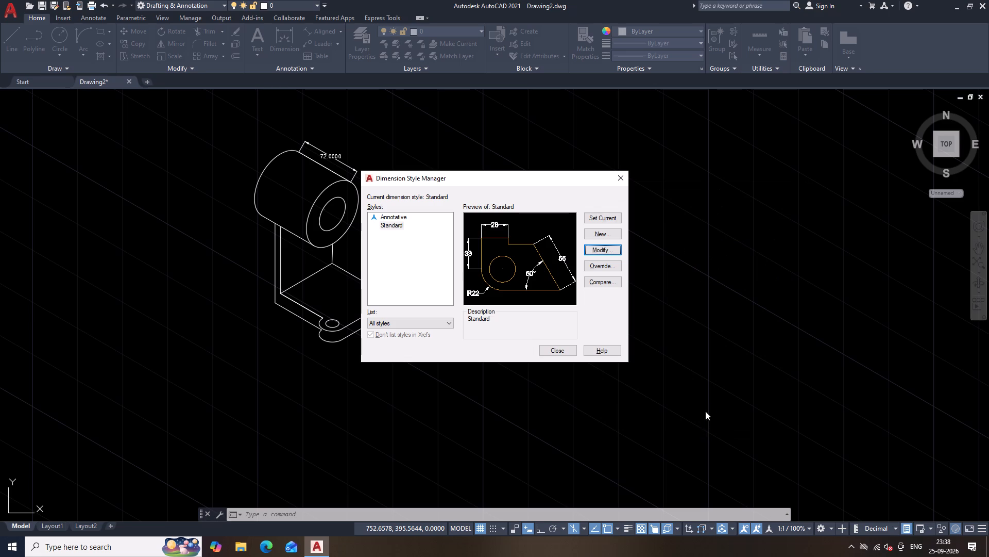
click(600, 216)
click(563, 354)
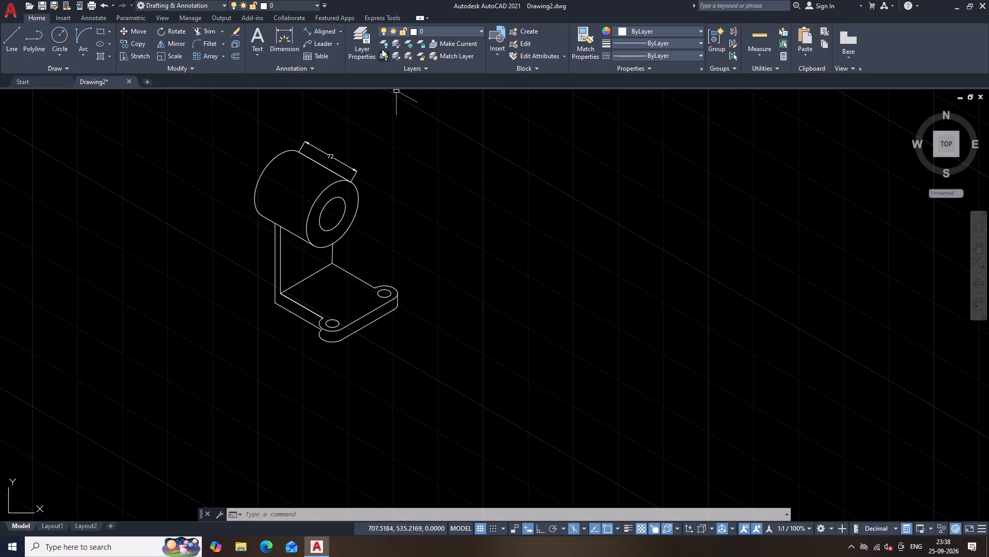
Check the spacing between the wall's two vertical edges with a trial aligned dimension, without placing it.
click(320, 32)
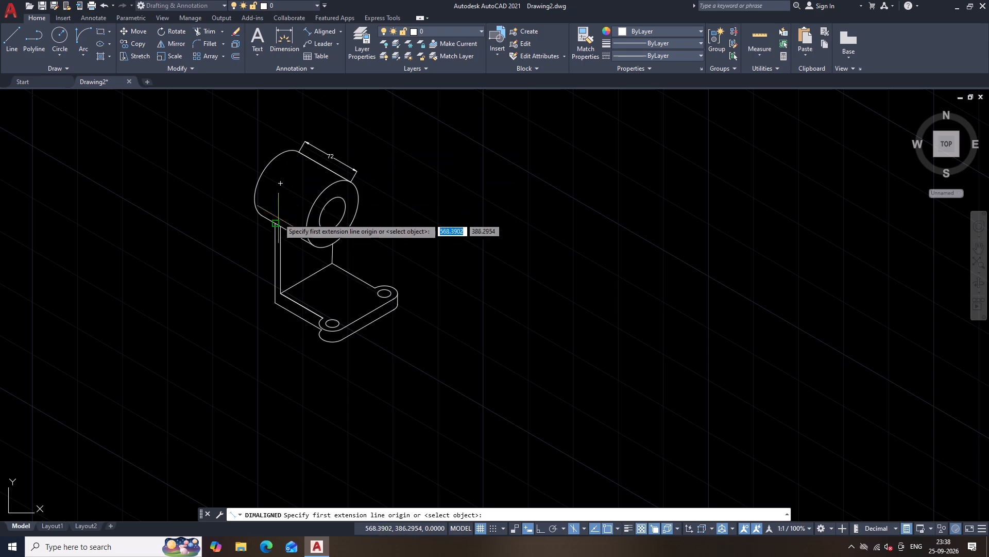
scroll(260, 267, up, 2)
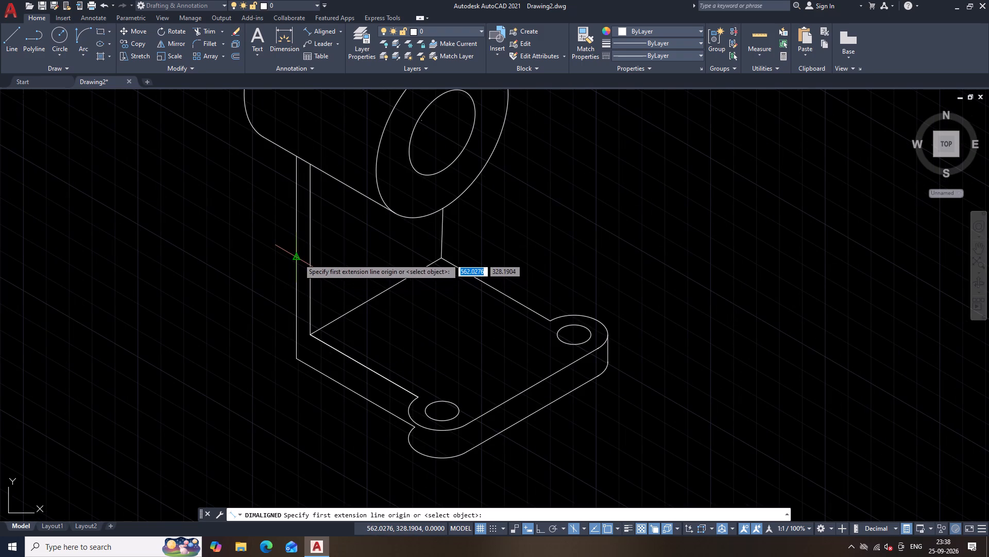
click(296, 257)
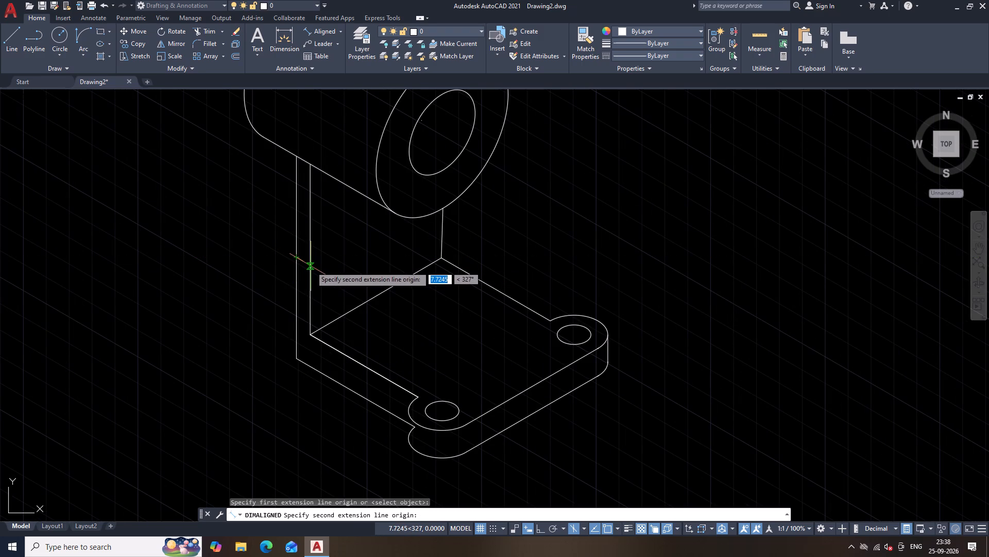
click(311, 266)
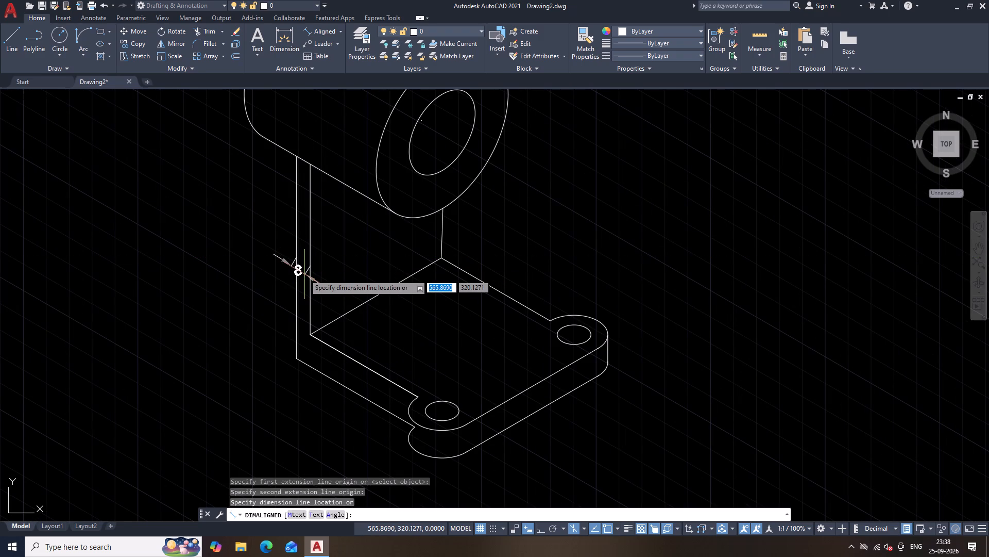
key(Escape)
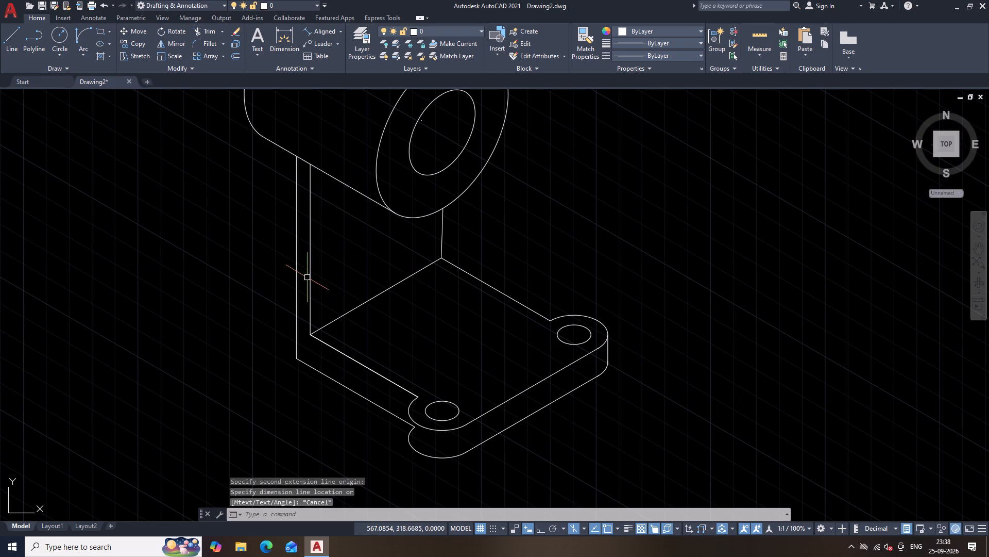
Erase the wall's outer vertical edge beneath the cylinder.
click(297, 327)
key(Delete)
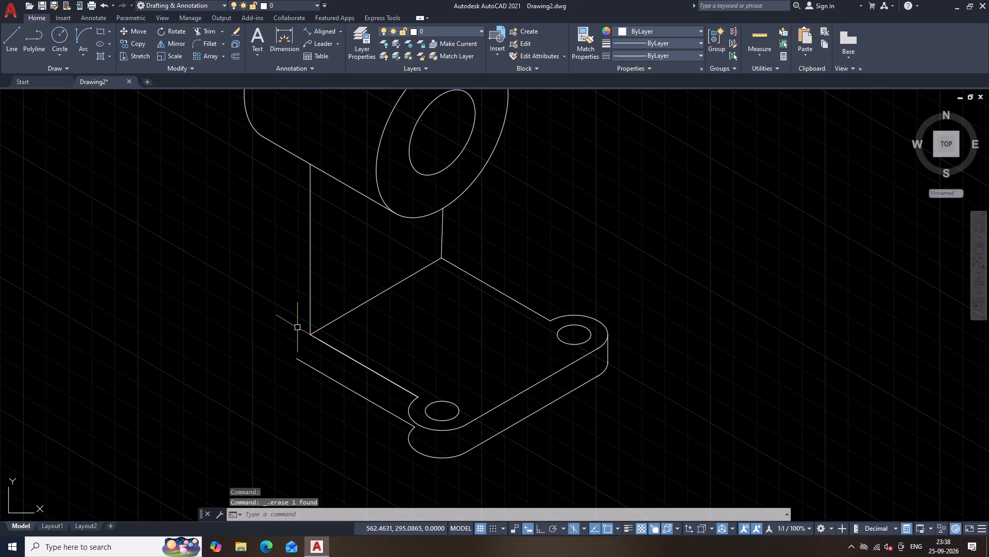
Offset the wall's remaining long vertical edge outward by 13, away from the base plate.
text(O)
key(space)
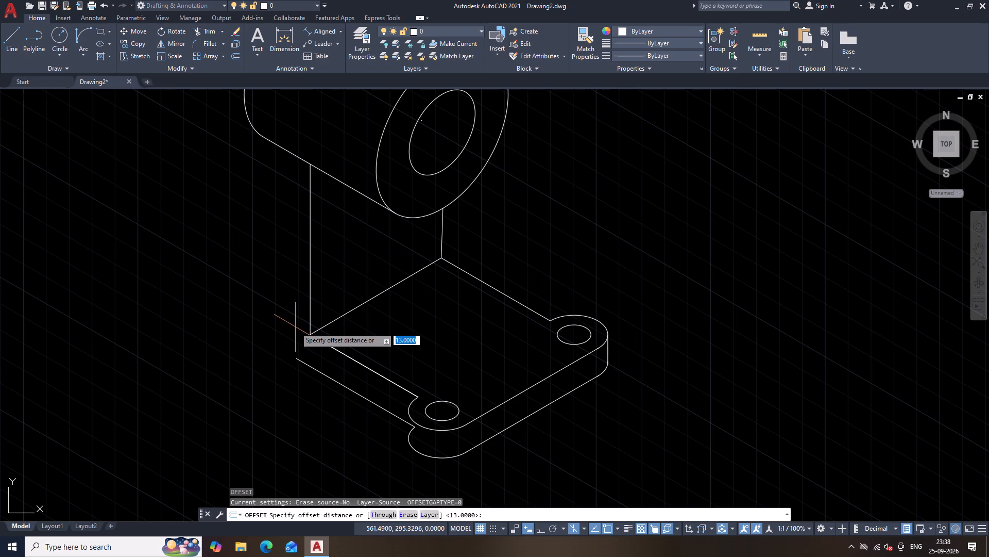
key(Return)
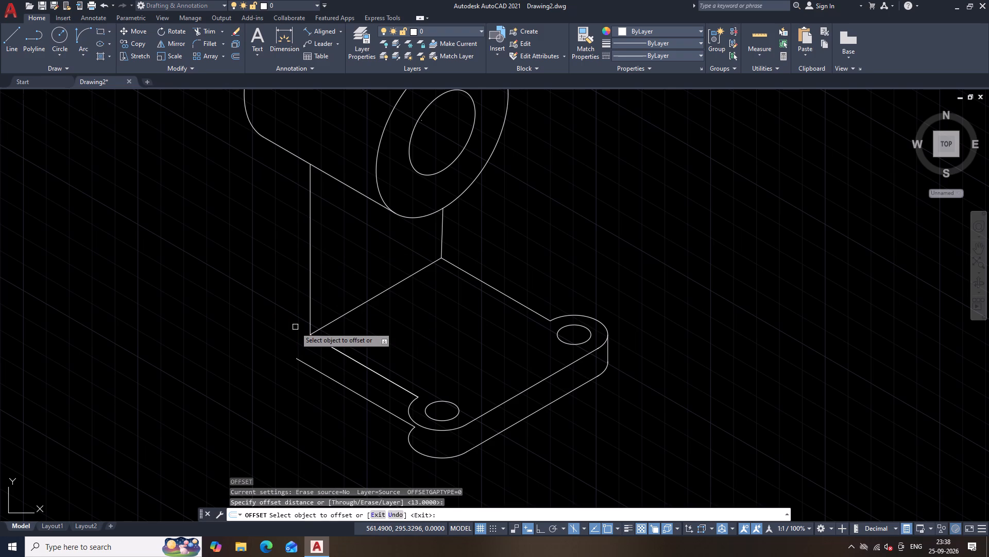
click(312, 312)
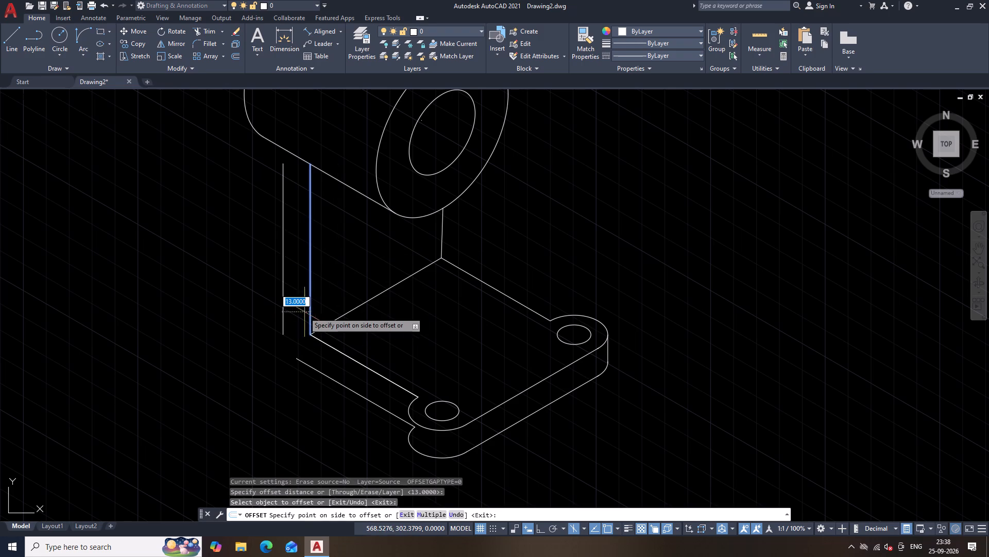
click(298, 312)
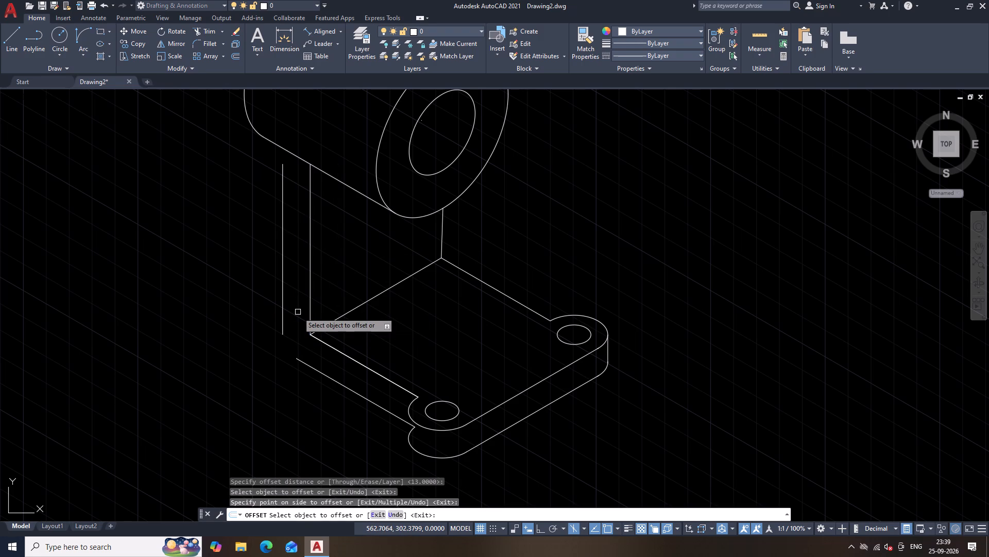
key(Escape)
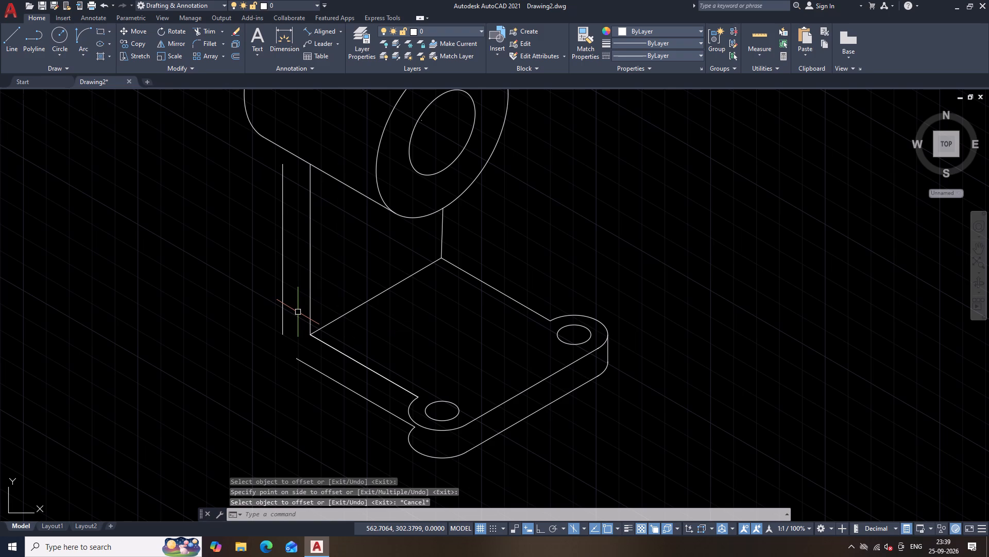
Extend the upper end of the new outer vertical wall edge to the cylinder's lower outline.
text(EX)
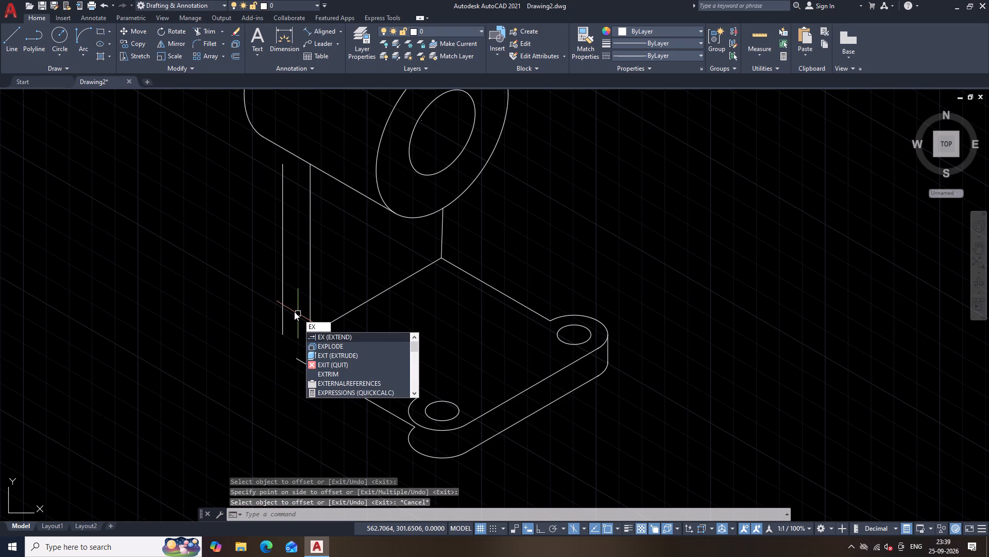
key(space)
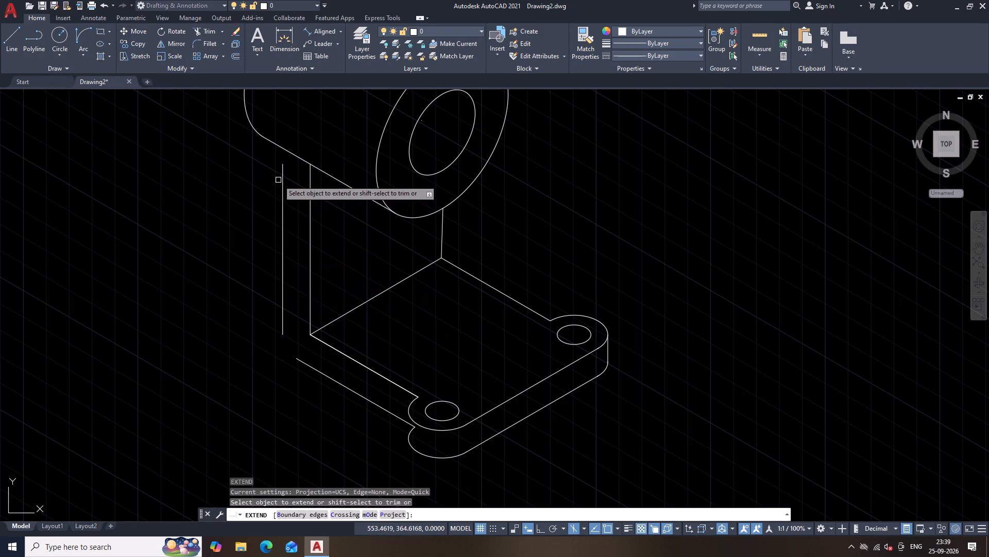
click(284, 175)
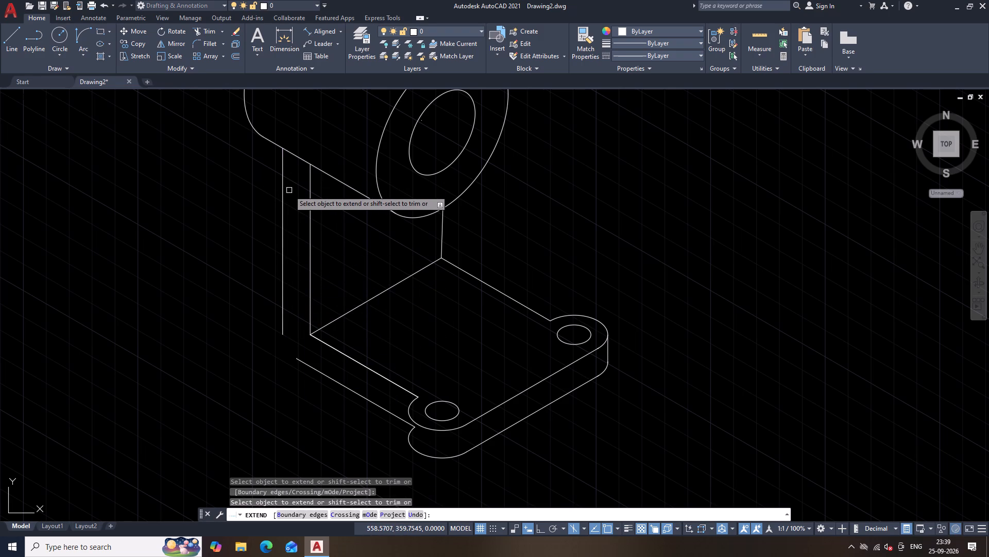
key(Escape)
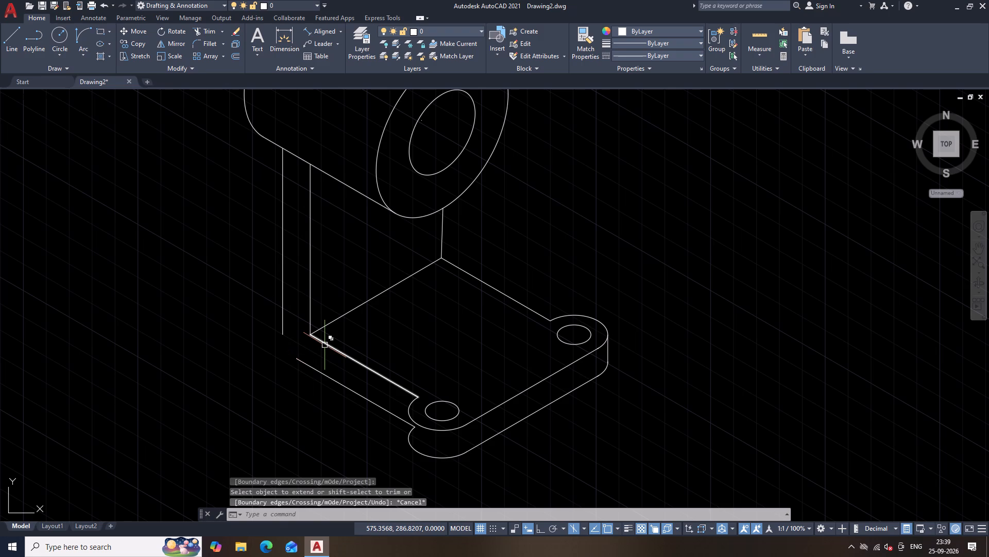
Draw a line from the open end of the base plate's lower edge, continuing along 150° toward the outer wall edge.
text(L)
key(space)
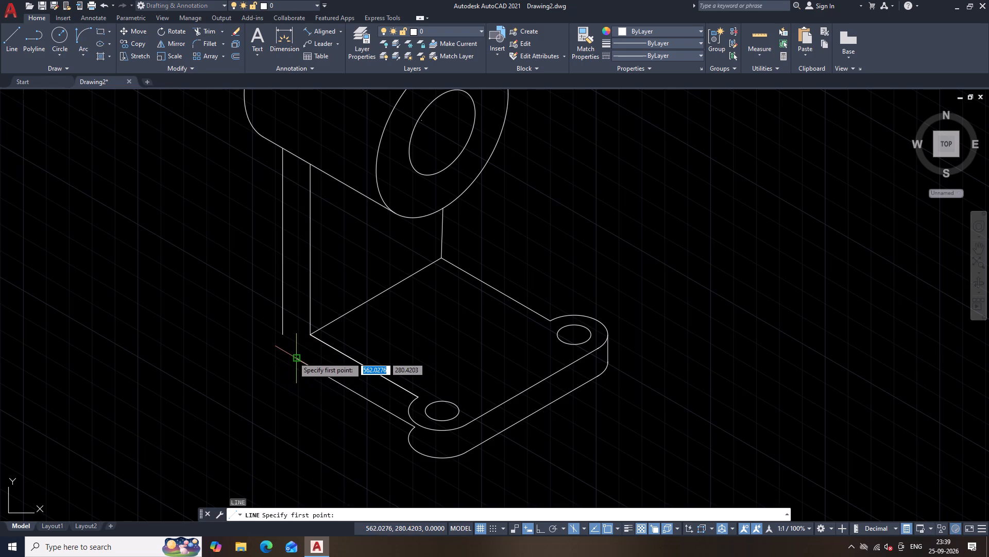
click(293, 356)
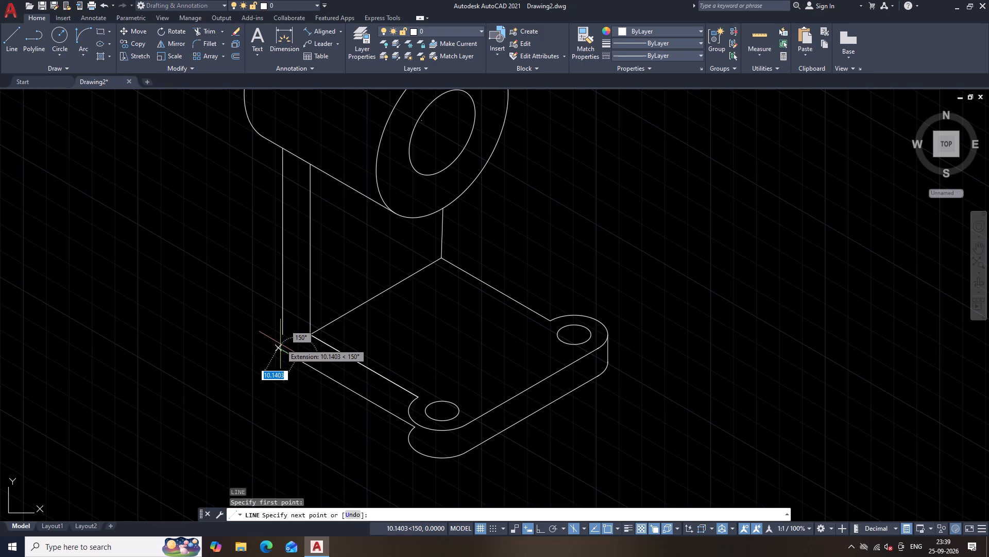
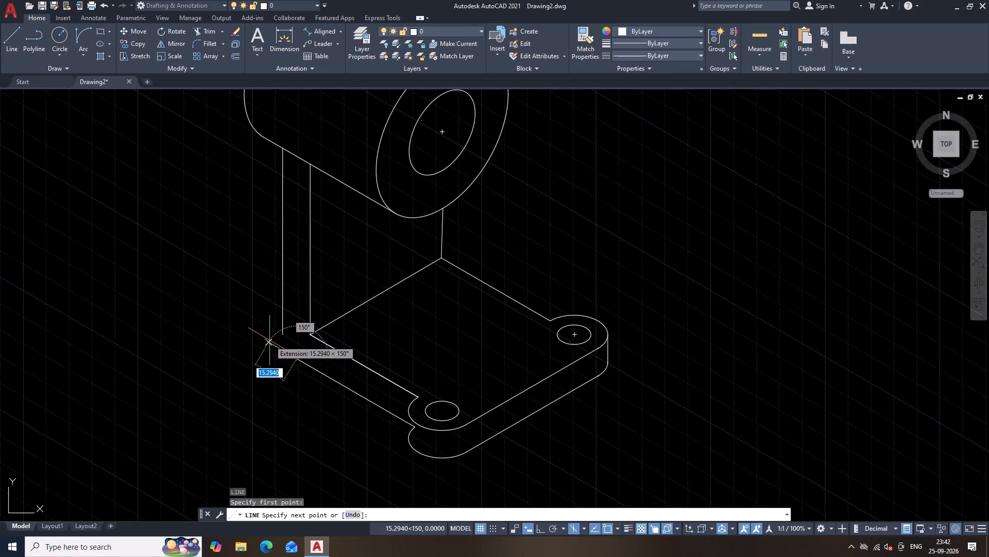
Finish the 150° line with Ortho on, ending it just past the wall's outer vertical edge.
key(F8)
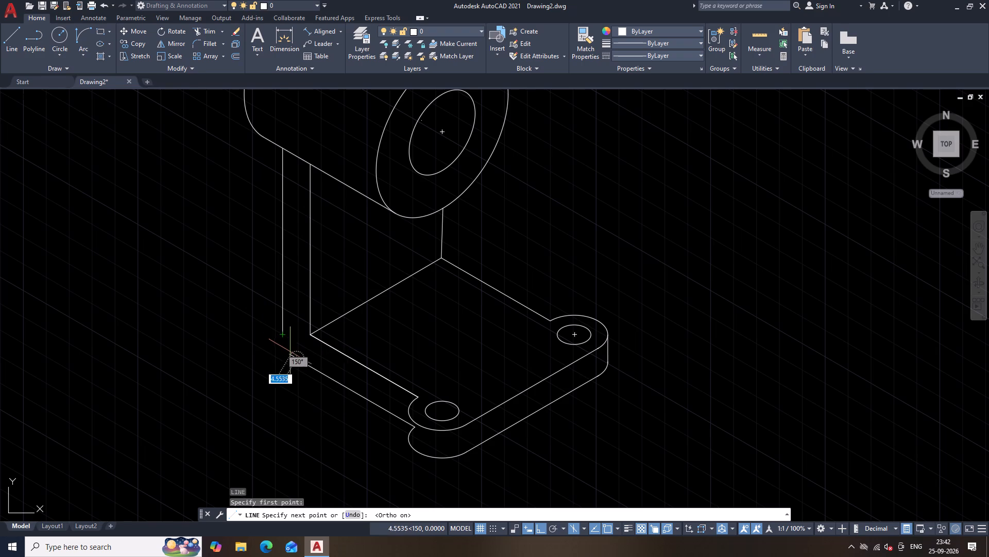
click(277, 347)
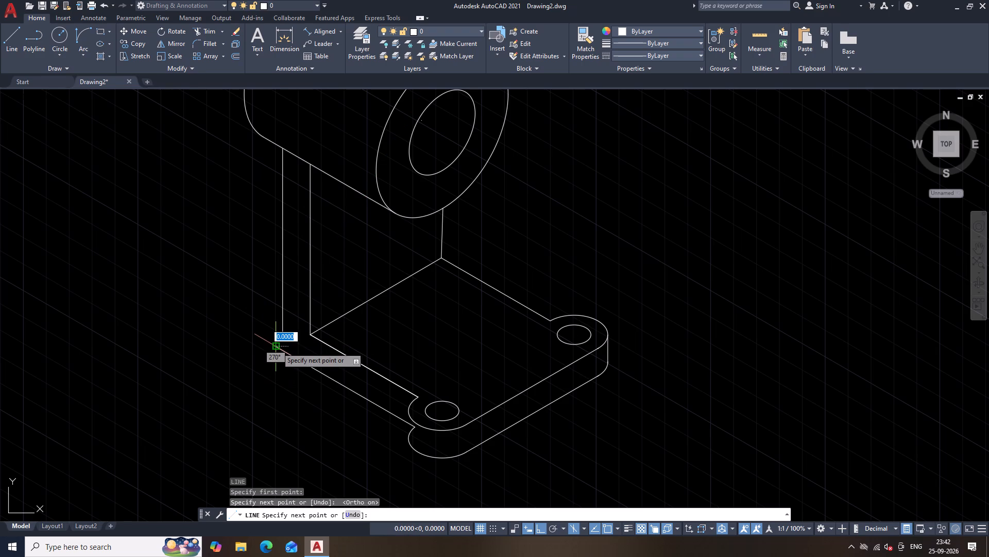
key(Escape)
Extend the lower end of the wall's outer vertical edge down to the new bottom line.
text(EX)
key(space)
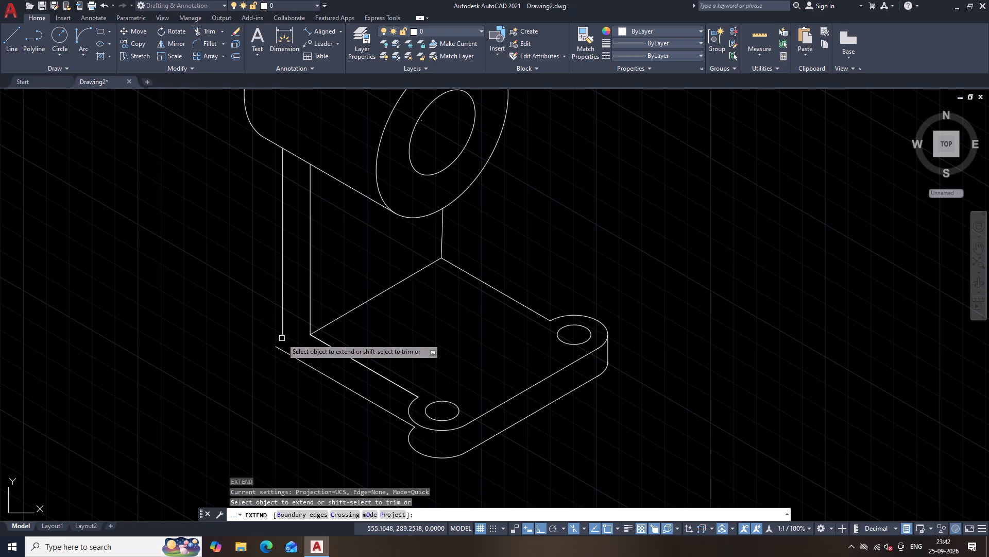
click(281, 322)
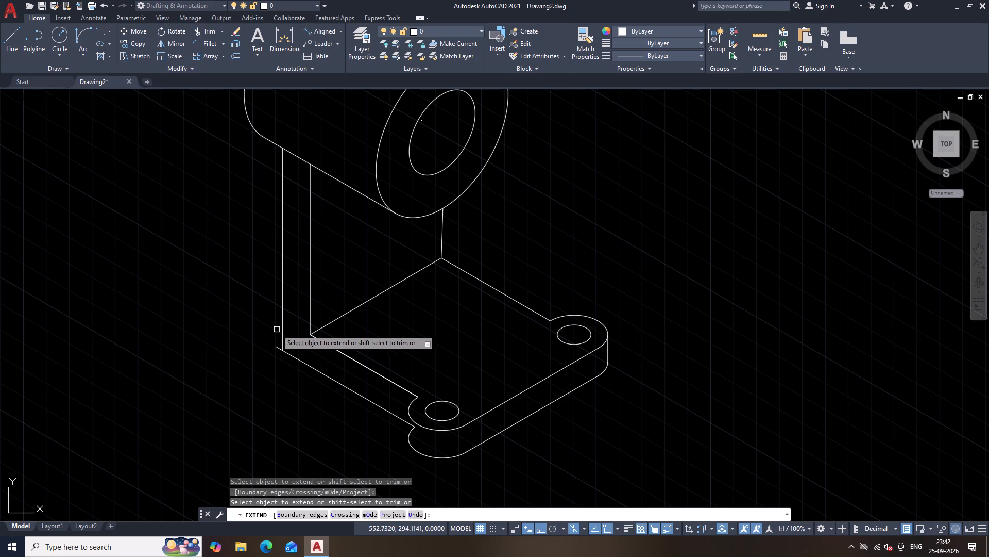
key(Escape)
Trim the short overhang of the bottom line beyond the wall's outer vertical edge.
text(TR)
key(space)
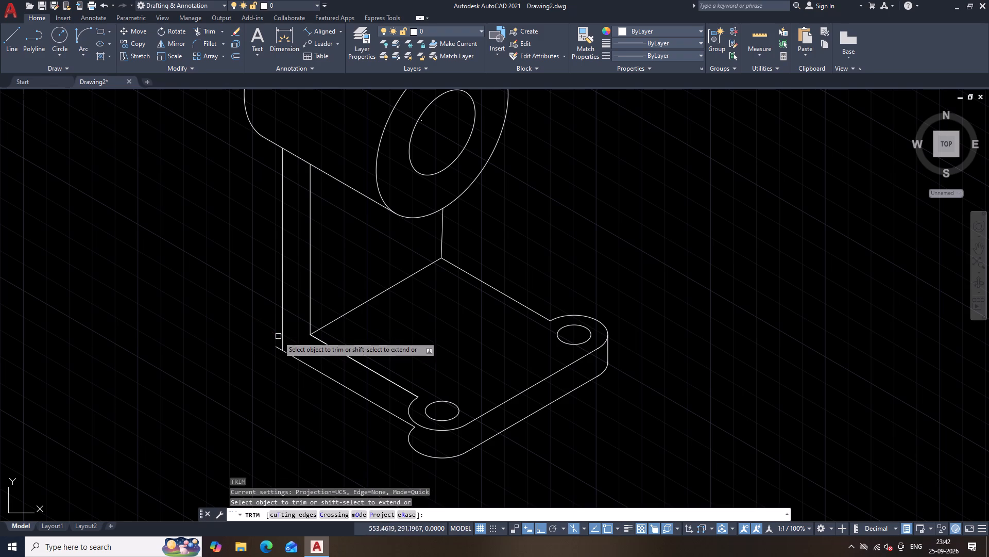
click(279, 348)
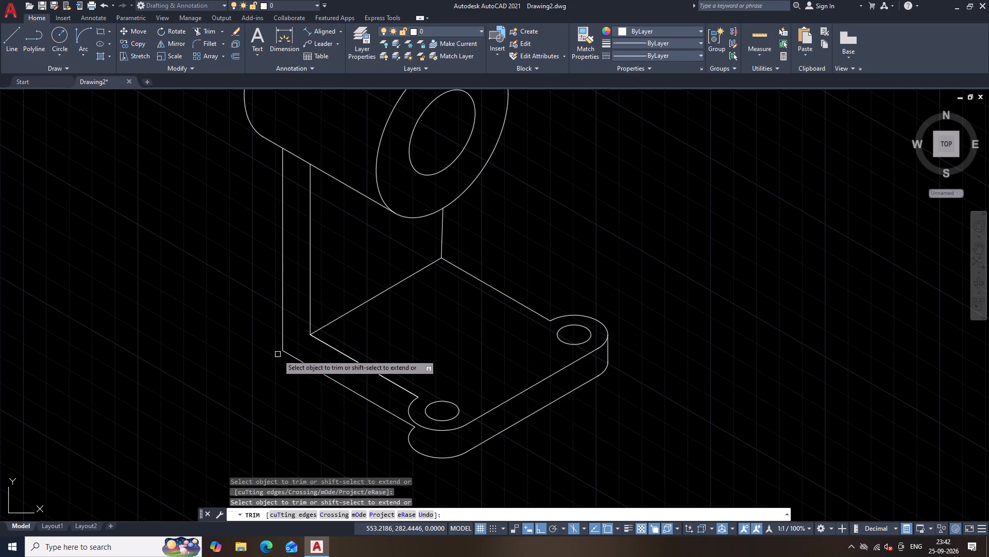
key(Escape)
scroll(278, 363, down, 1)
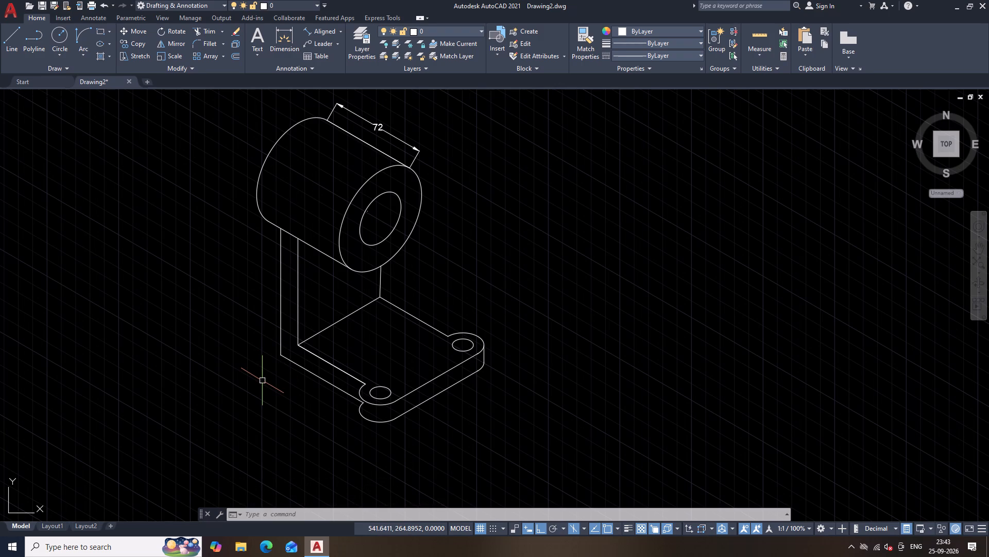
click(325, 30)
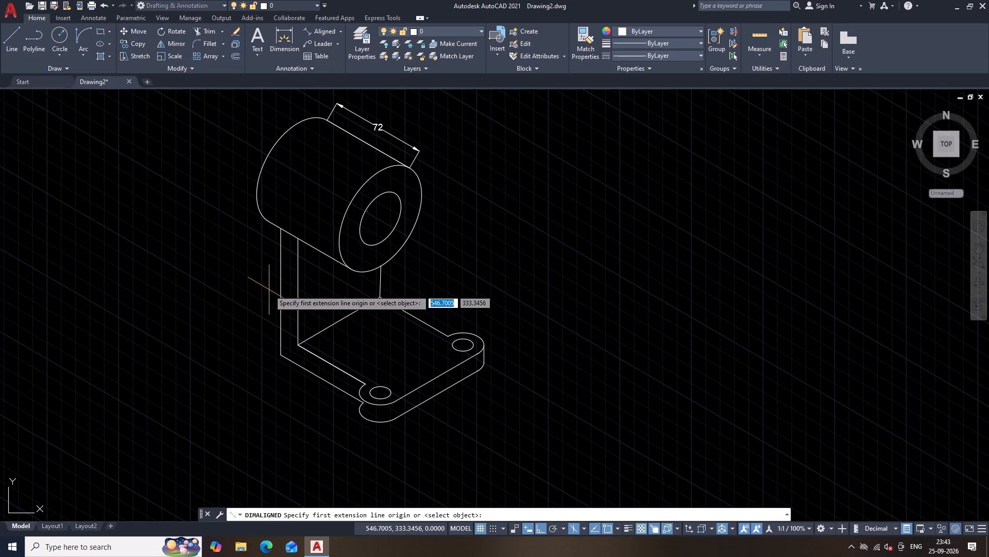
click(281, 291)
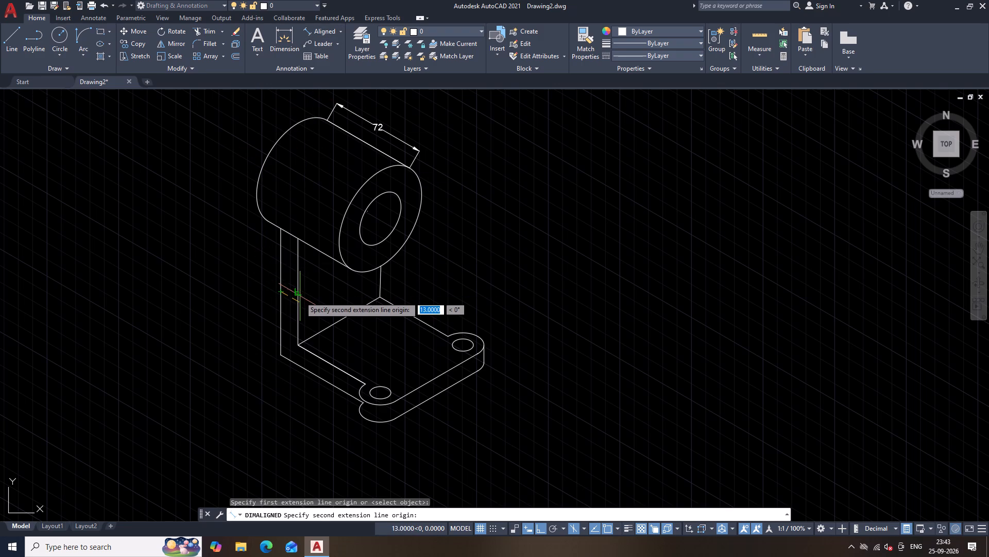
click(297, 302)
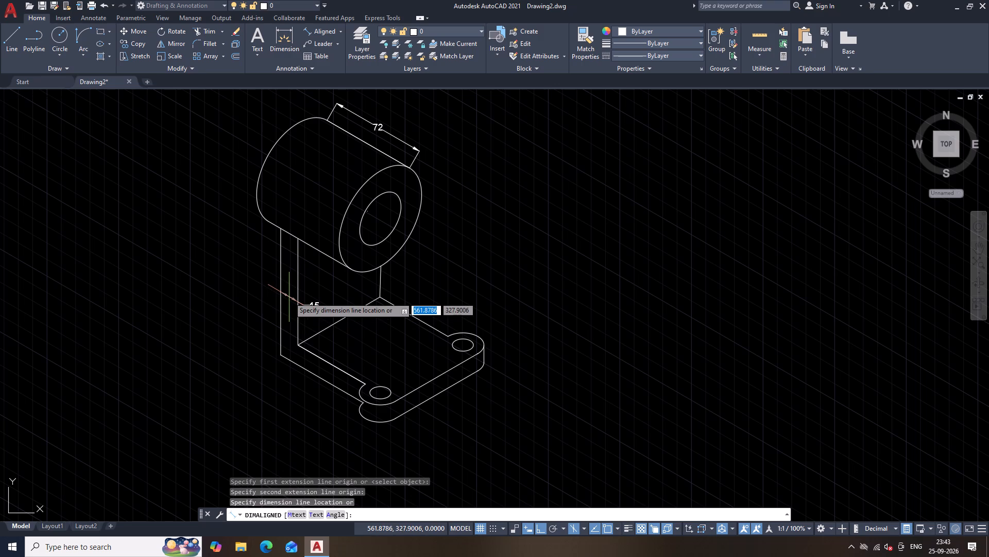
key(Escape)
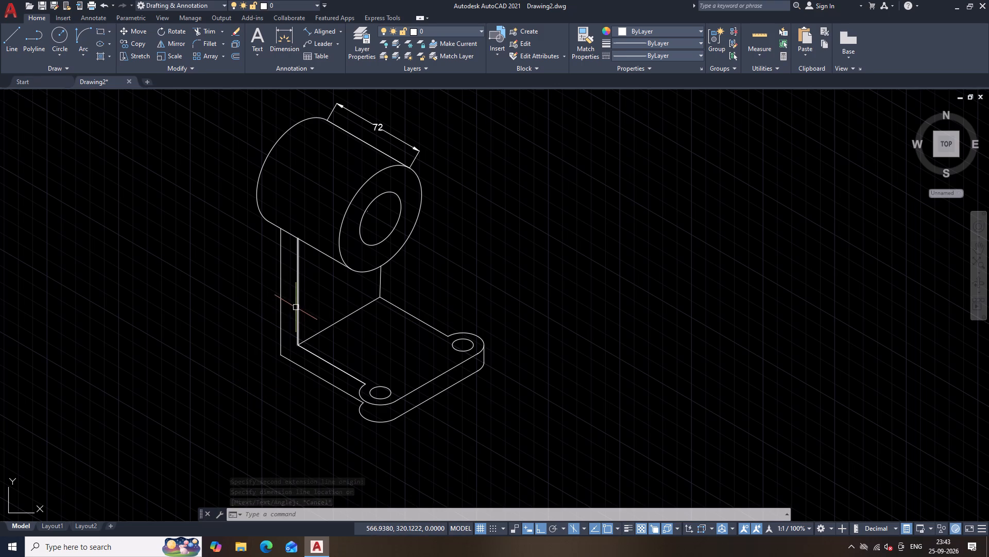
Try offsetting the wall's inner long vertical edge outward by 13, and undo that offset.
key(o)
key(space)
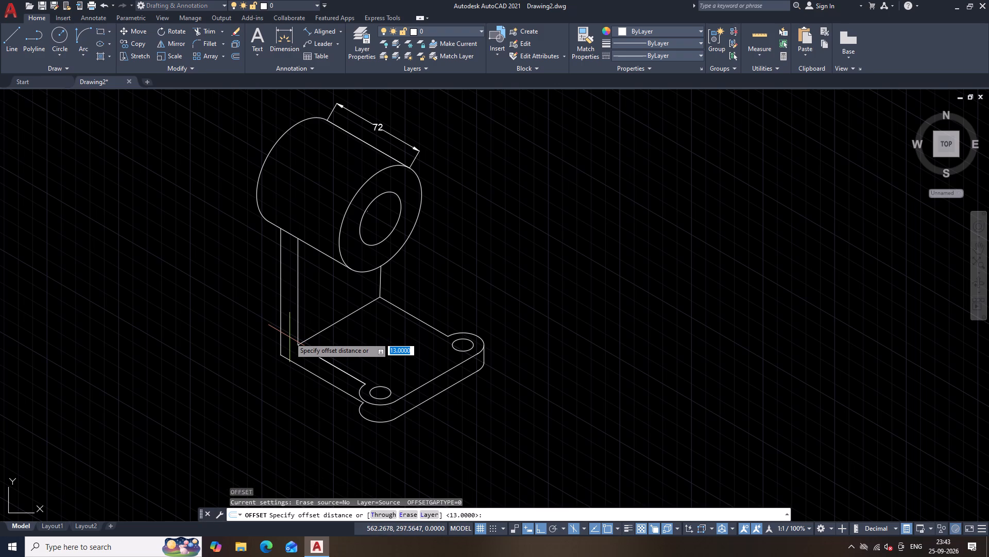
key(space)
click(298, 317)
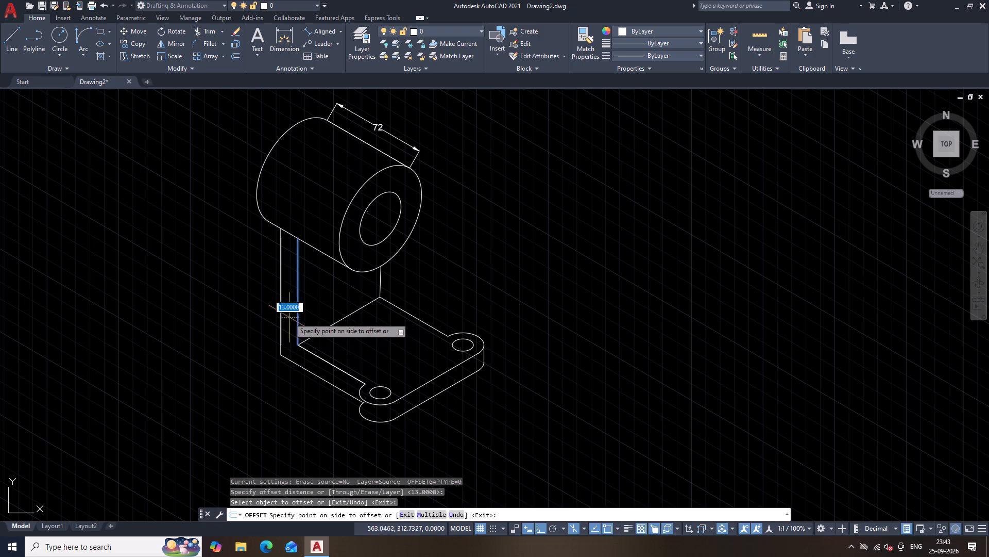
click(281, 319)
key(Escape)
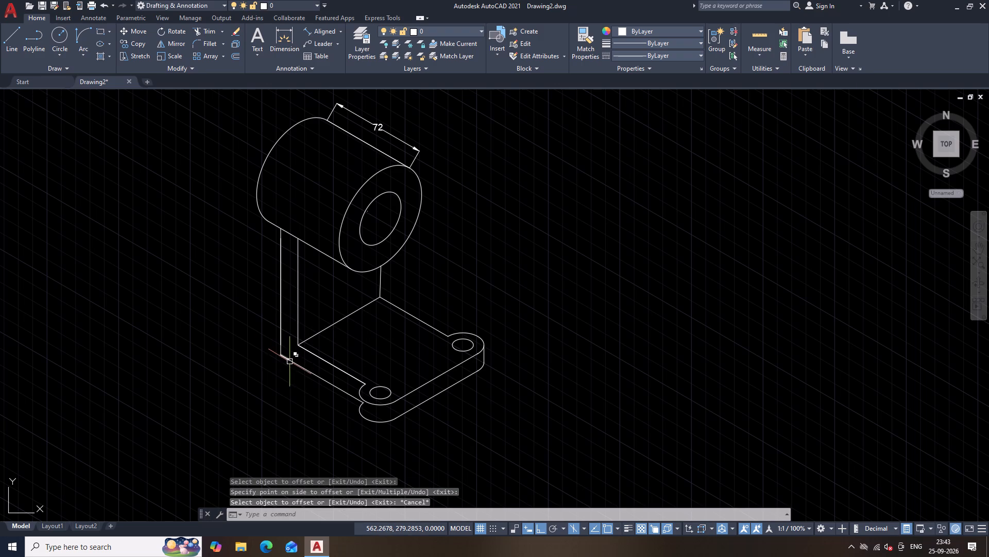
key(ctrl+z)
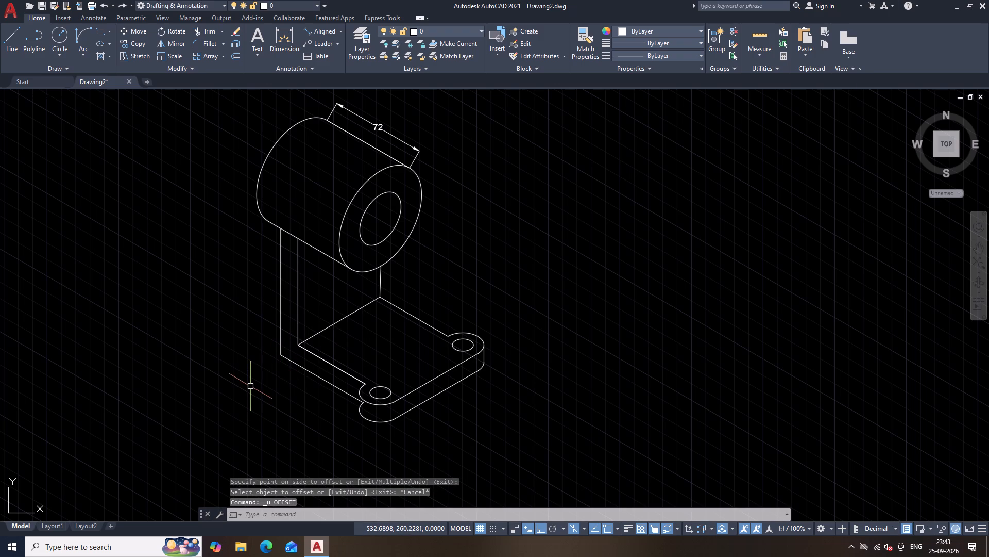
Add an aligned dimension for the wall thickness, horizontally between its two long vertical edges.
click(319, 32)
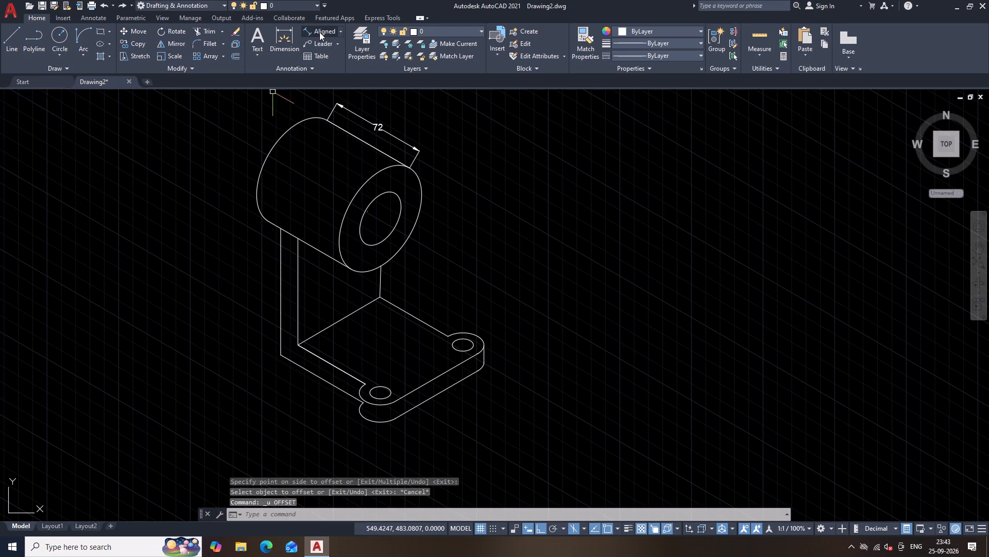
click(297, 307)
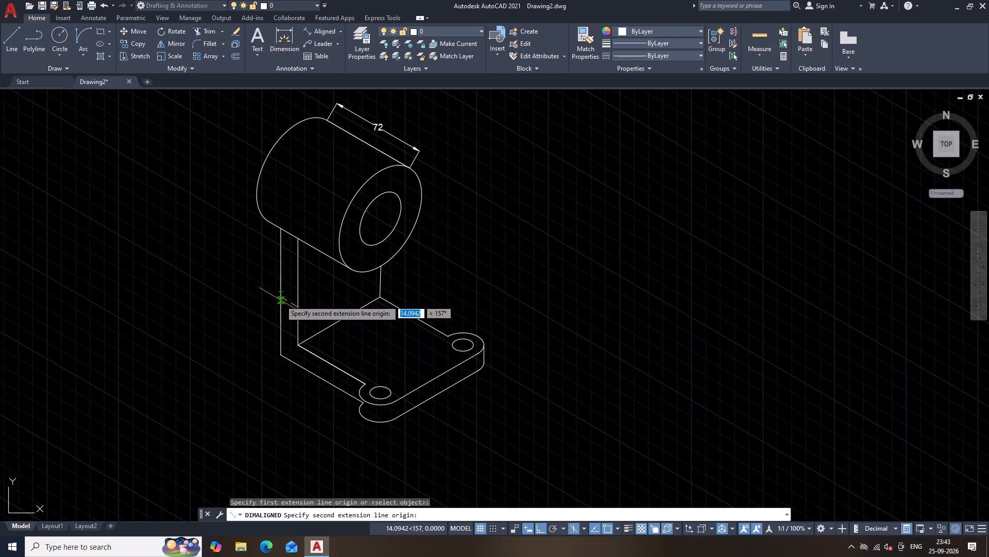
scroll(281, 301, up, 2)
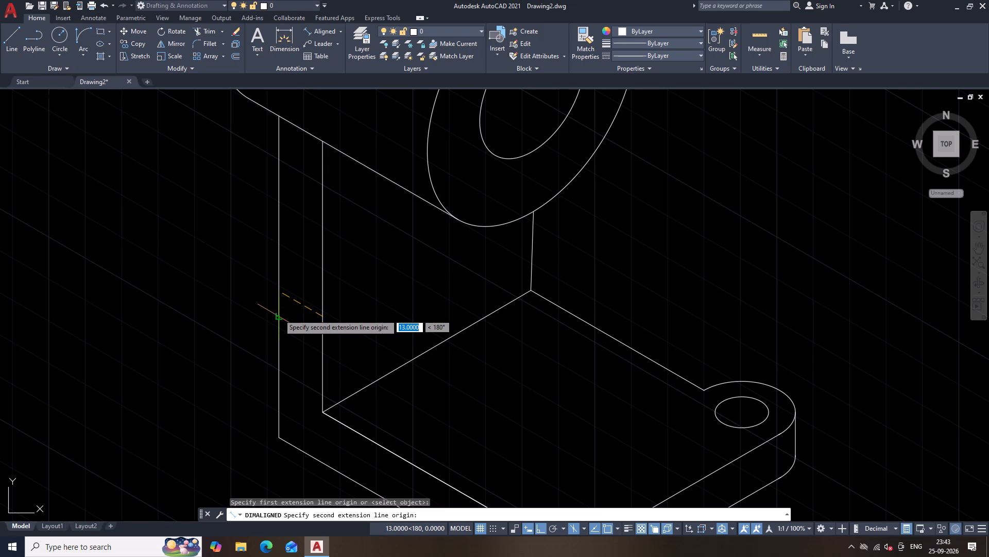
click(279, 314)
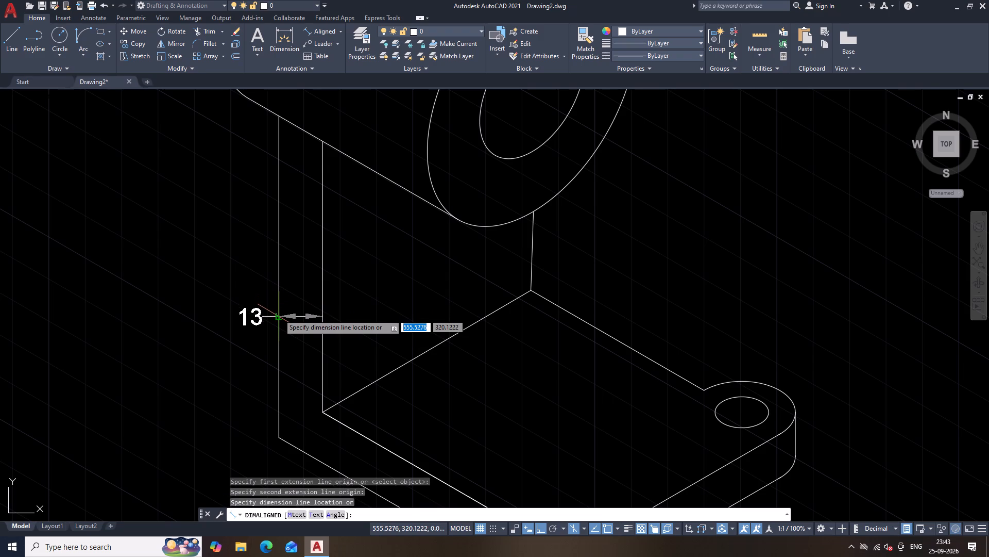
click(279, 314)
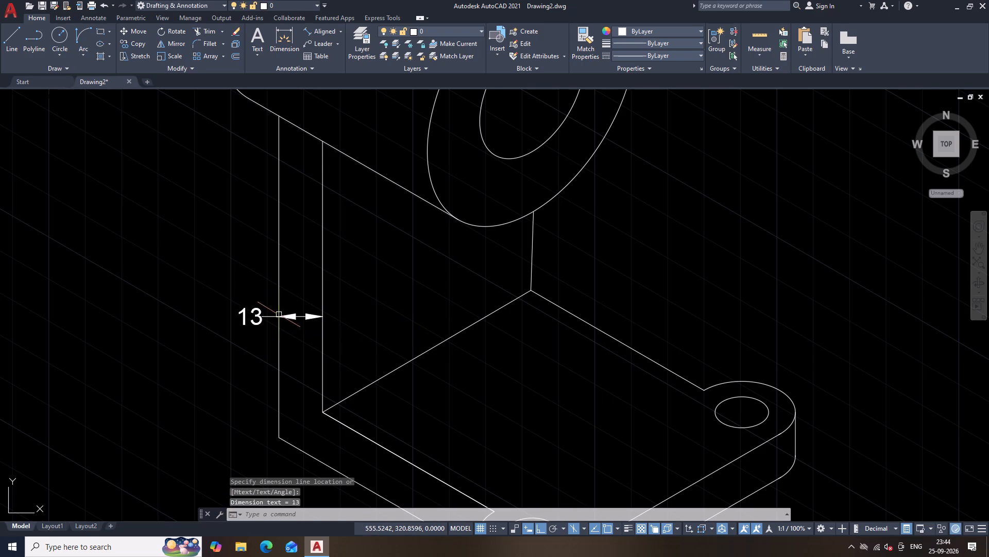
Add an aligned dimension along the base plate's edge where it meets the wall, from corner to corner.
scroll(263, 359, down, 2)
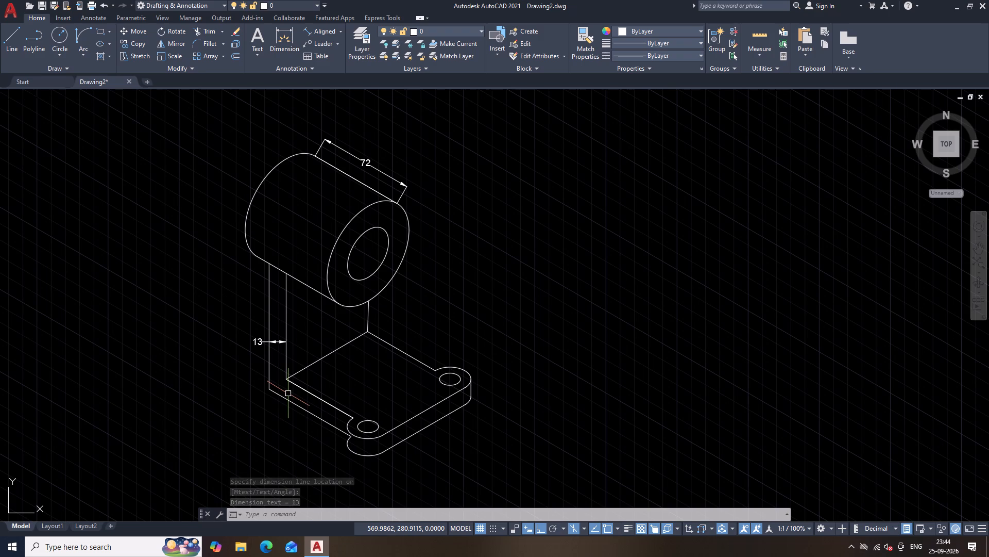
key(space)
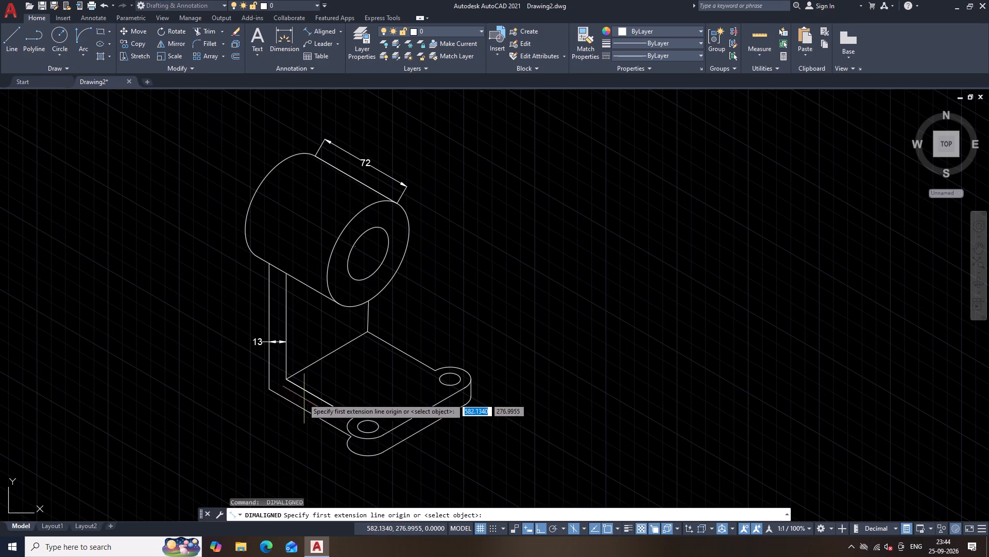
click(287, 382)
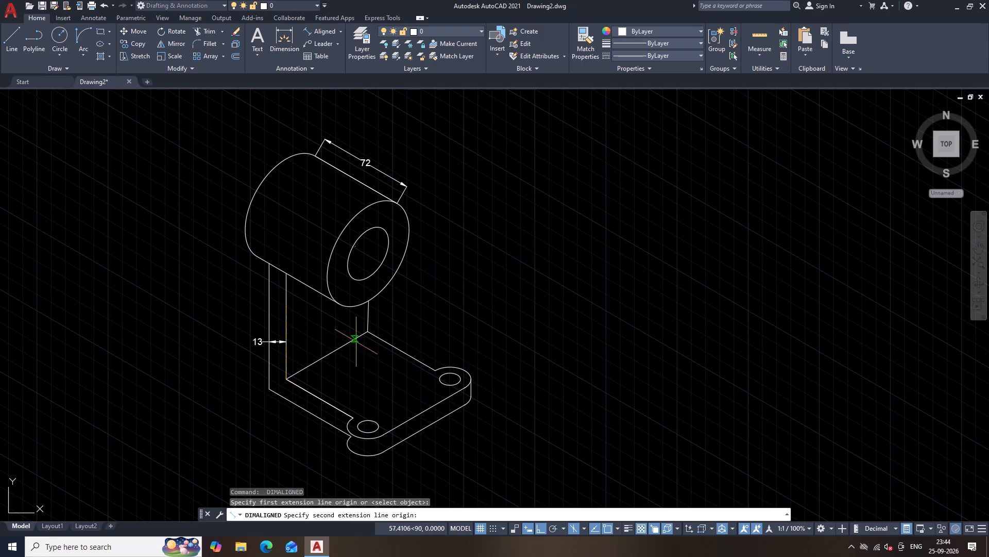
click(366, 335)
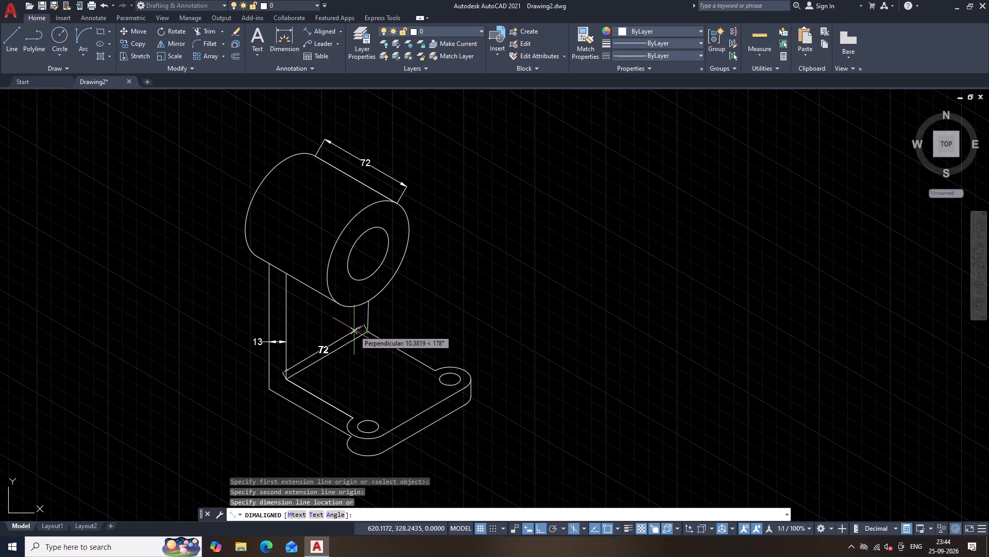
click(351, 329)
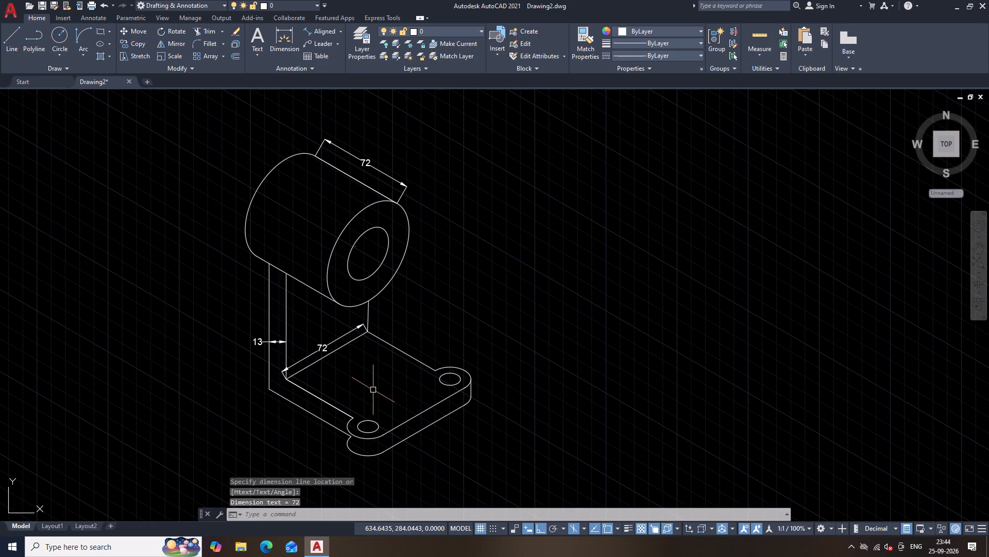
Add an aligned dimension for the base plate's length, from the middle of its wall-side edge to its front edge.
key(space)
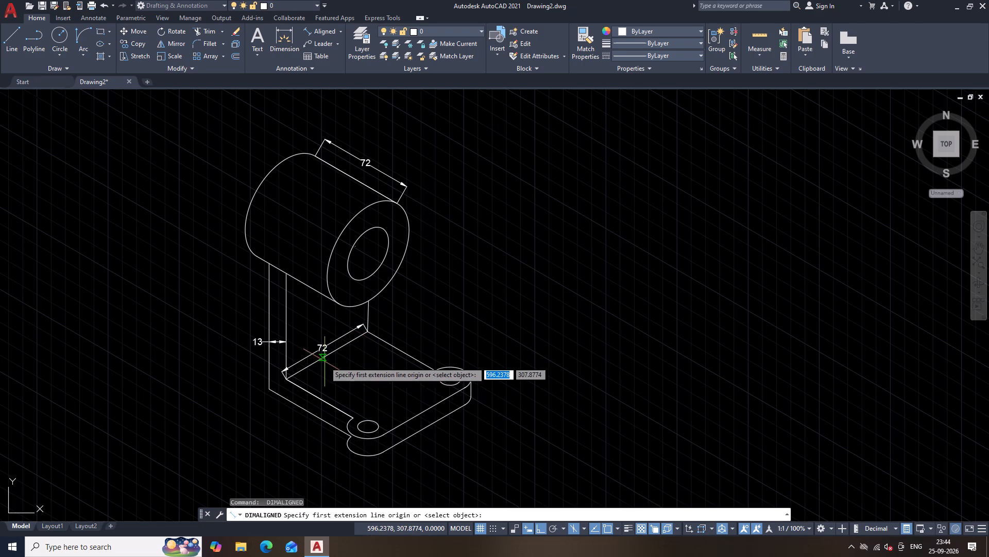
click(329, 356)
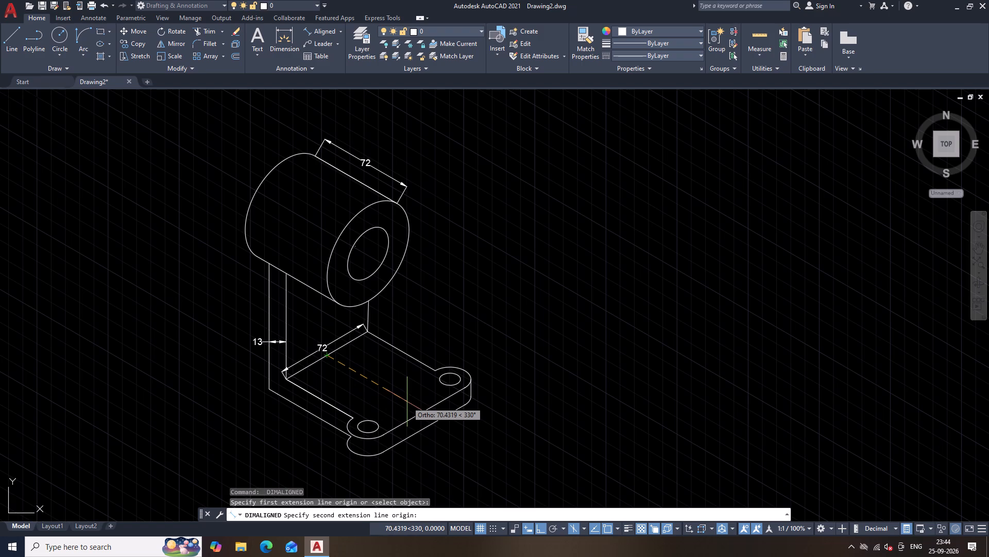
click(425, 412)
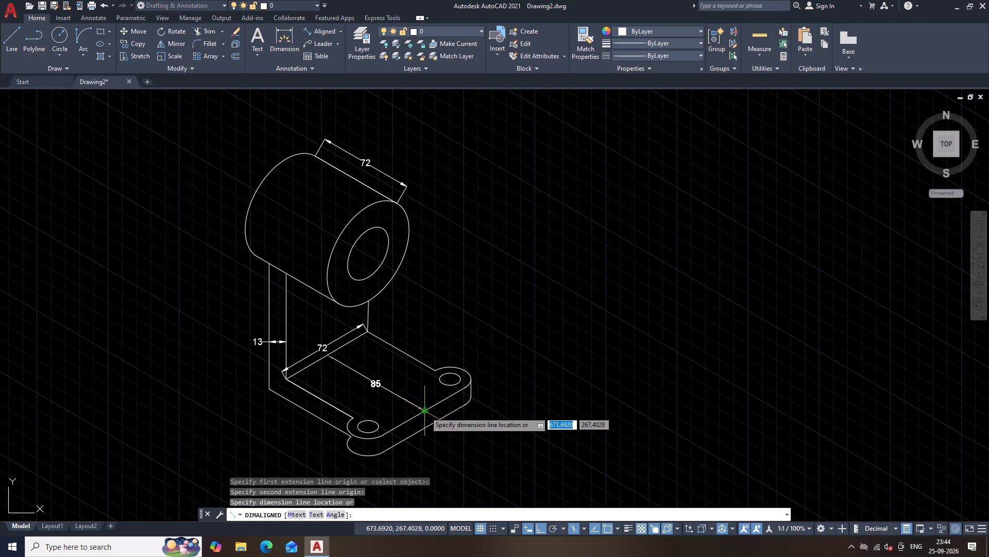
click(420, 415)
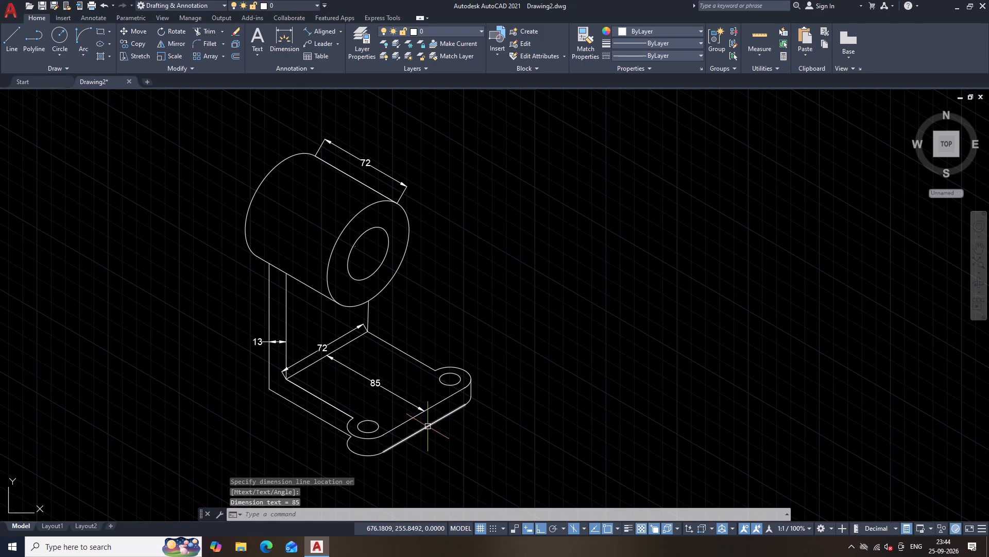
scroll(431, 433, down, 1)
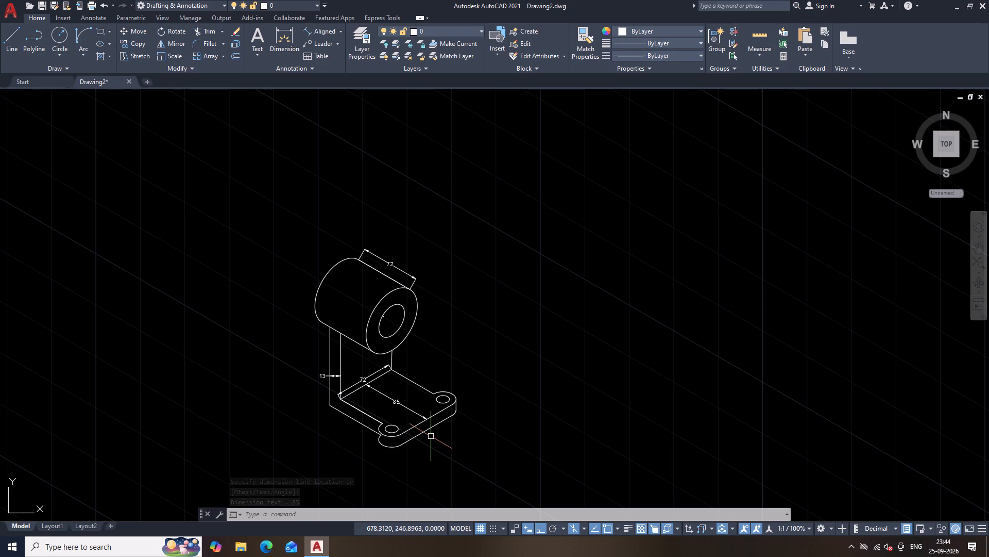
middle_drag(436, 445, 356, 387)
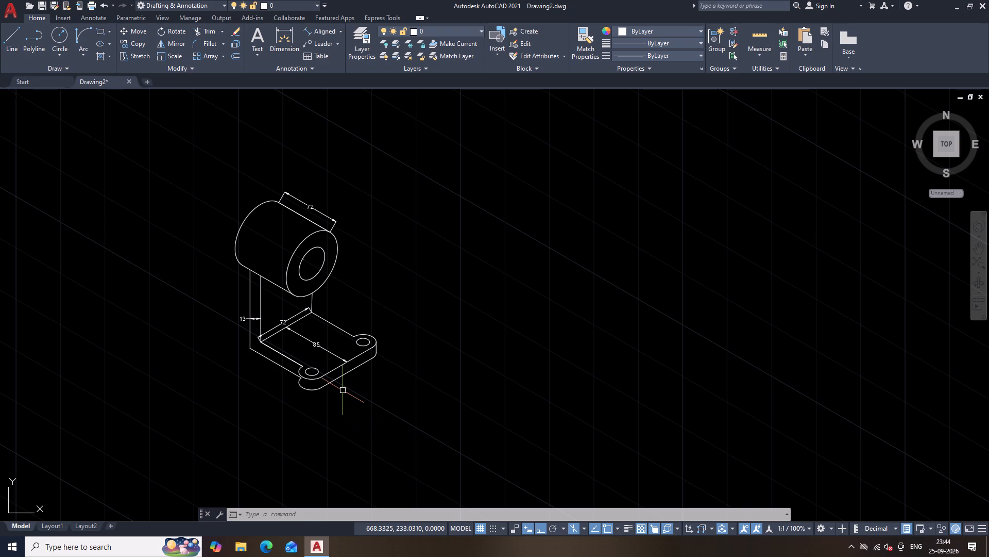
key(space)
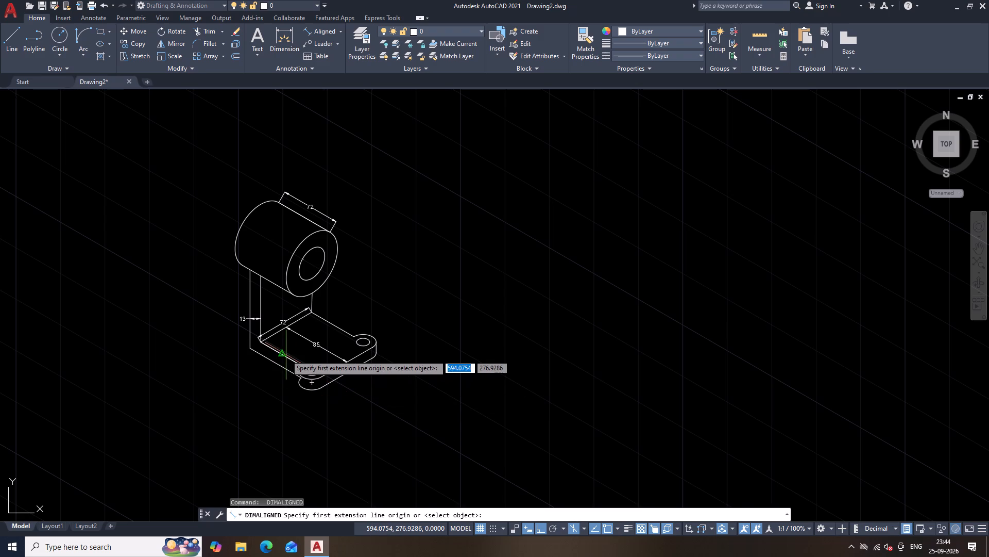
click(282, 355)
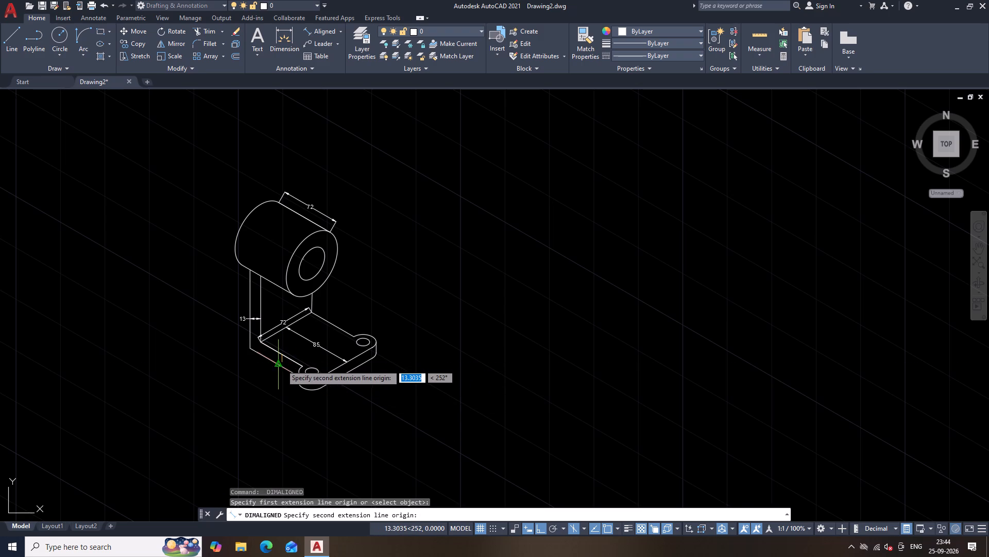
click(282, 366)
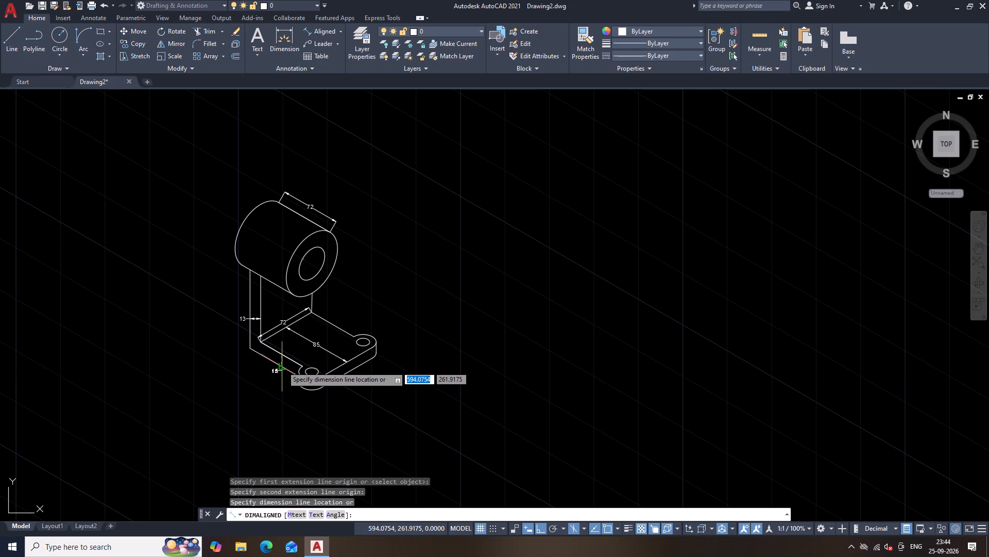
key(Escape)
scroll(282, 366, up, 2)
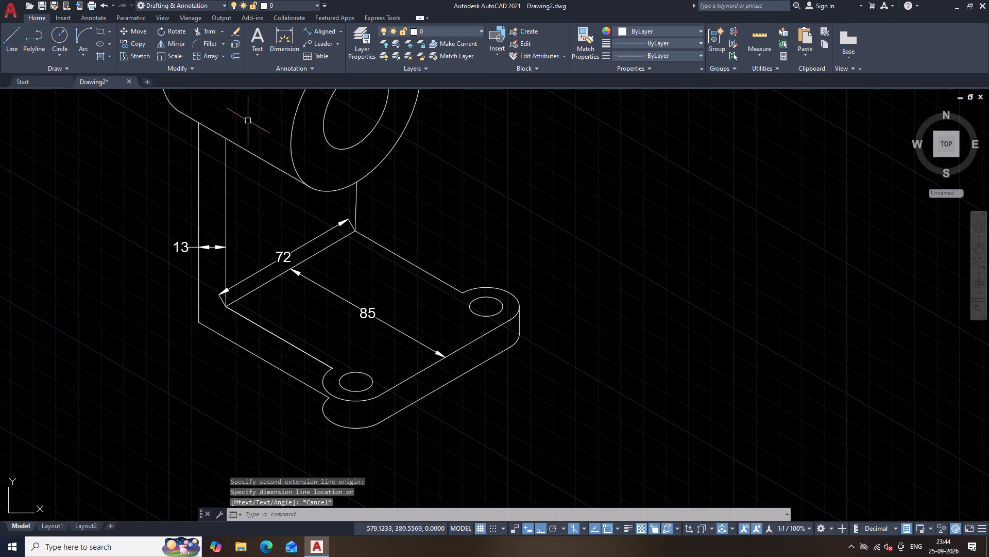
Add an aligned dimension for the base plate's thickness, between the upper and lower edges of its long near side.
click(325, 30)
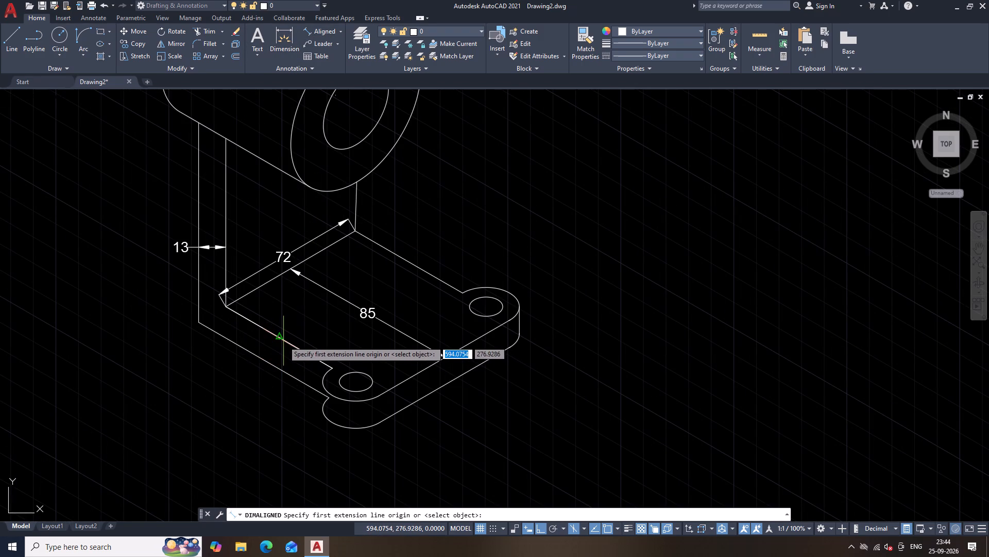
click(283, 341)
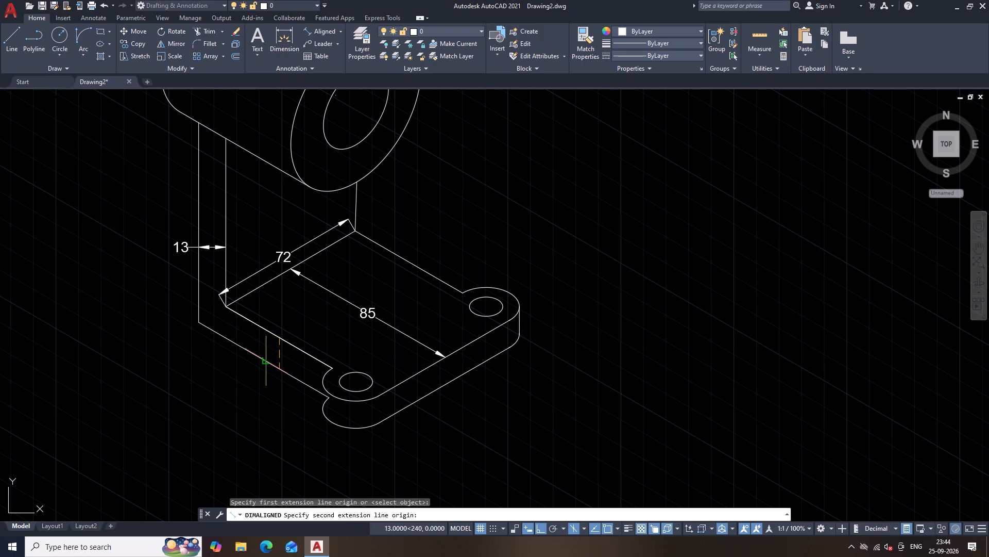
click(264, 361)
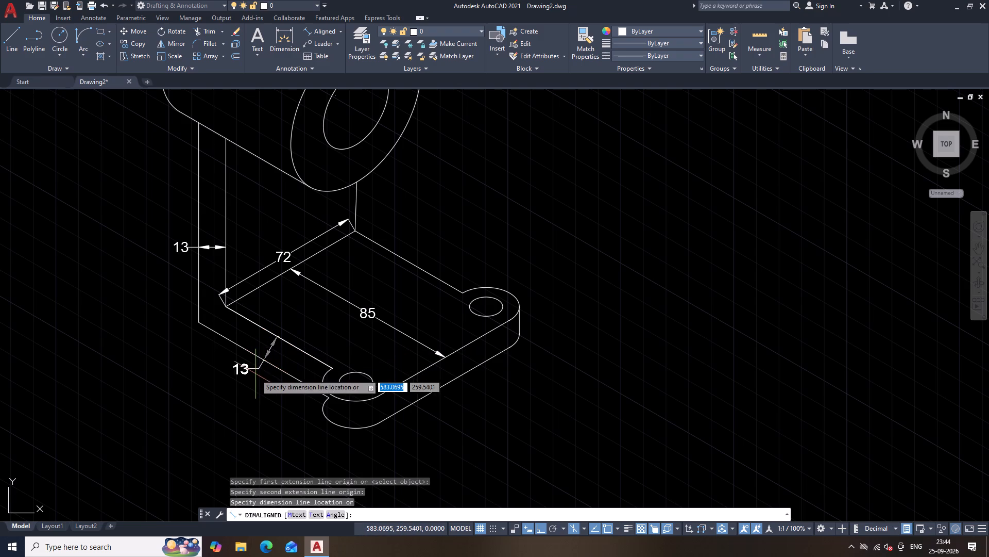
click(257, 379)
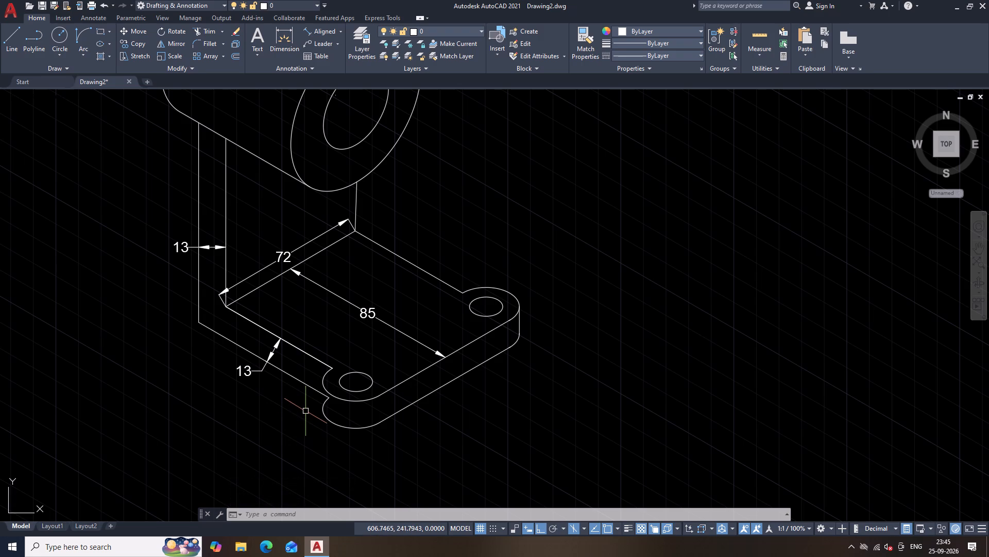
Turn off isometric drafting, switching back to orthographic mode.
scroll(305, 411, down, 1)
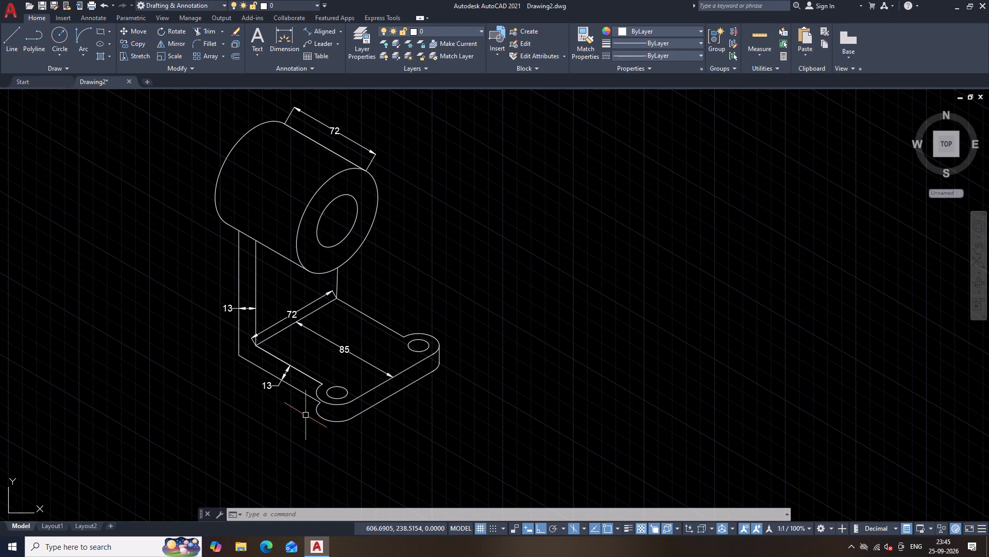
middle_drag(397, 278, 385, 301)
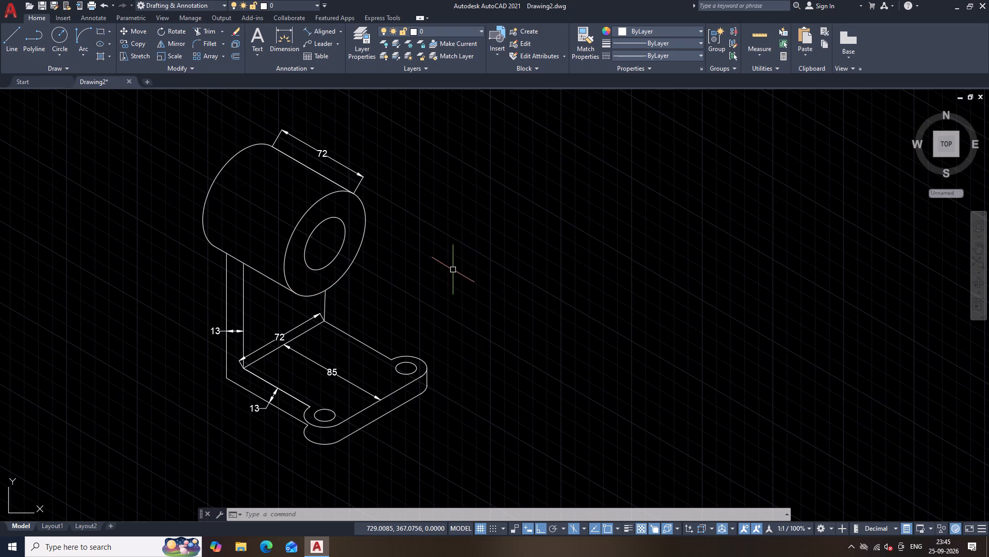
middle_drag(453, 270, 382, 326)
middle_drag(361, 294, 322, 236)
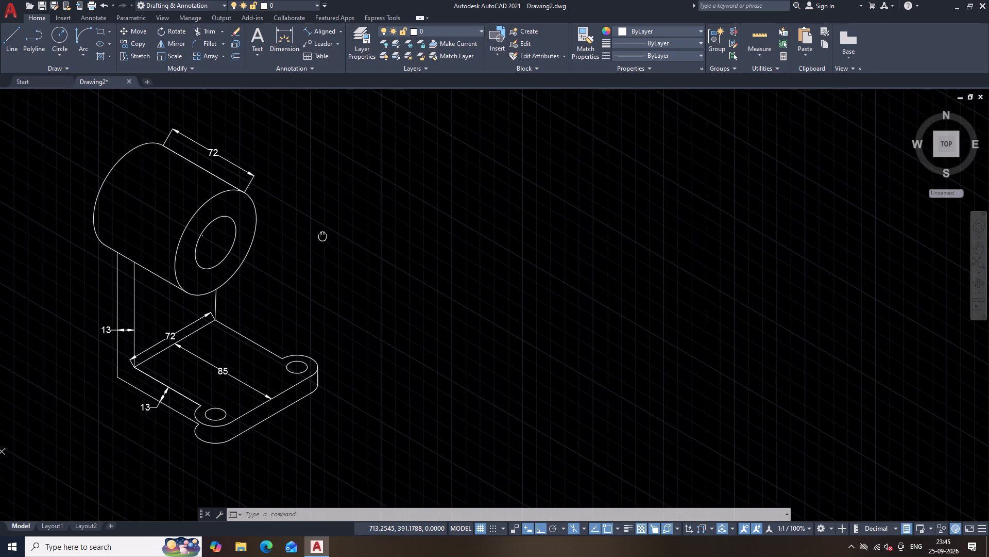
middle_drag(322, 236, 321, 234)
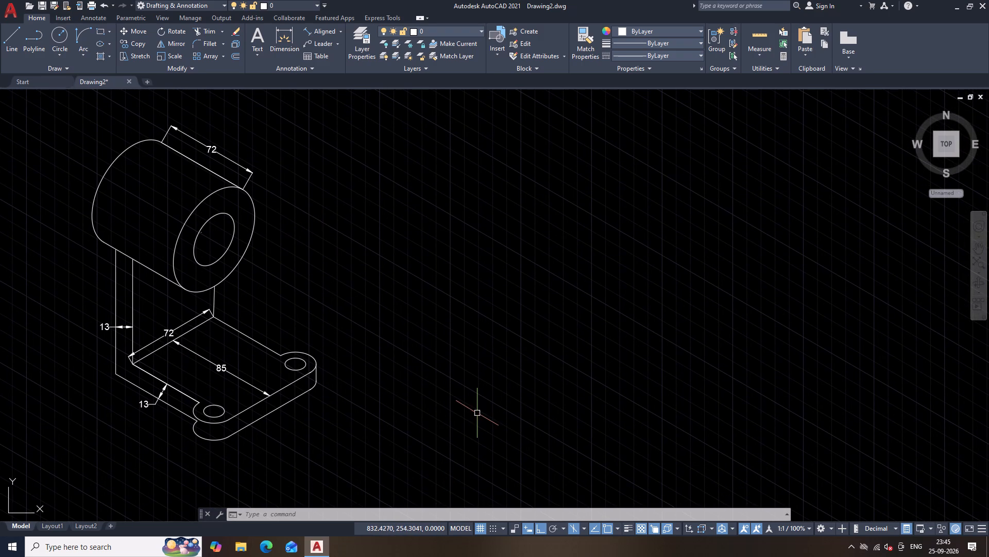
click(572, 531)
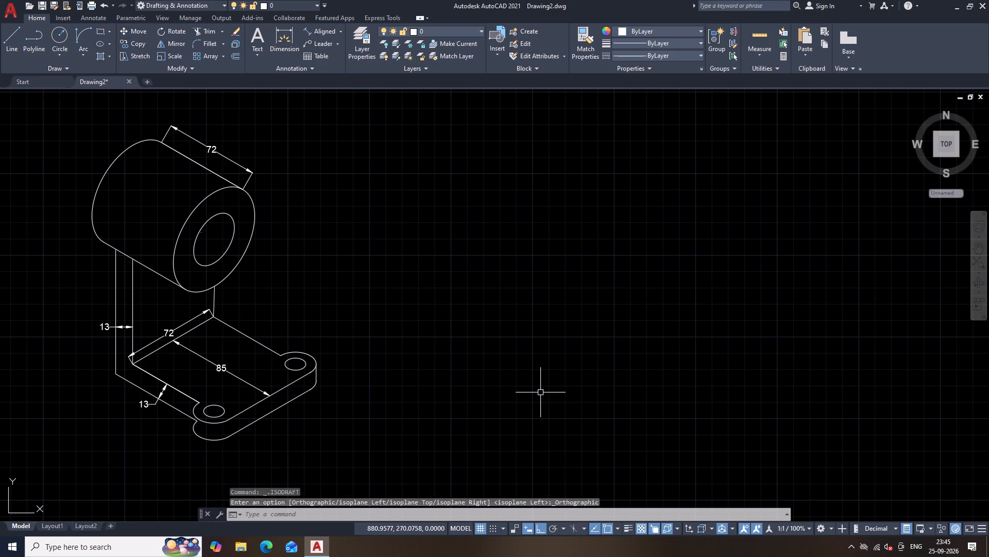
Draw a 72 by 72 square from lines in the empty space beside the isometric bracket.
text(L)
key(space)
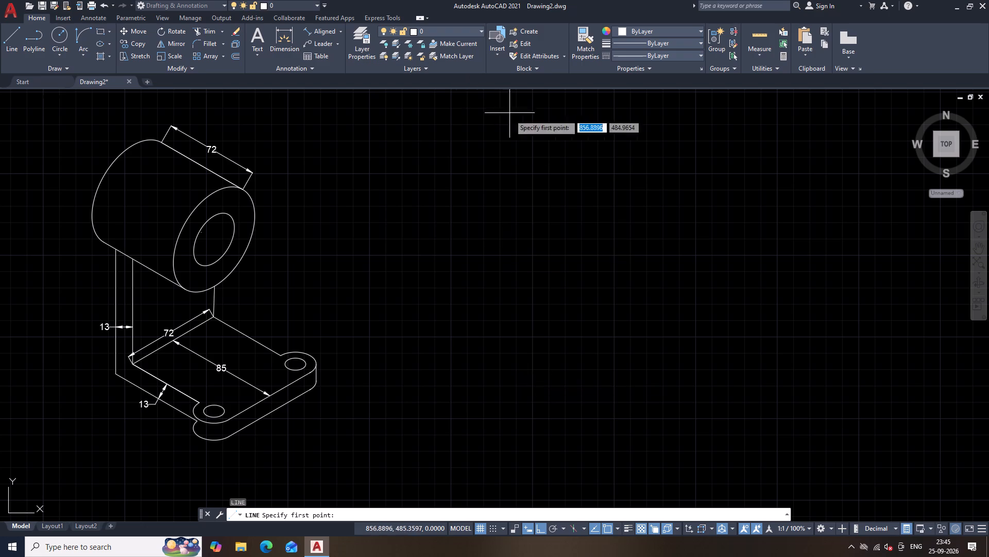
click(519, 235)
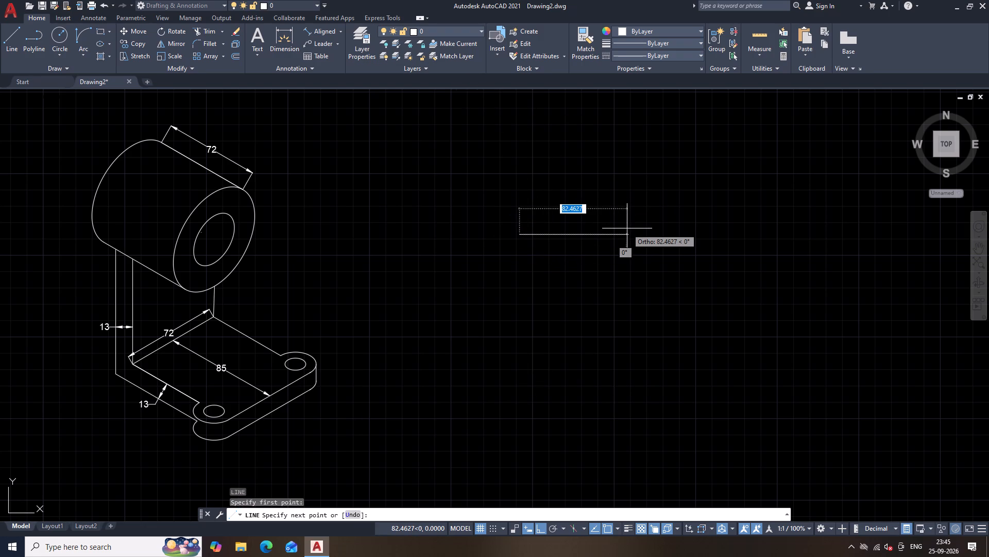
text(72)
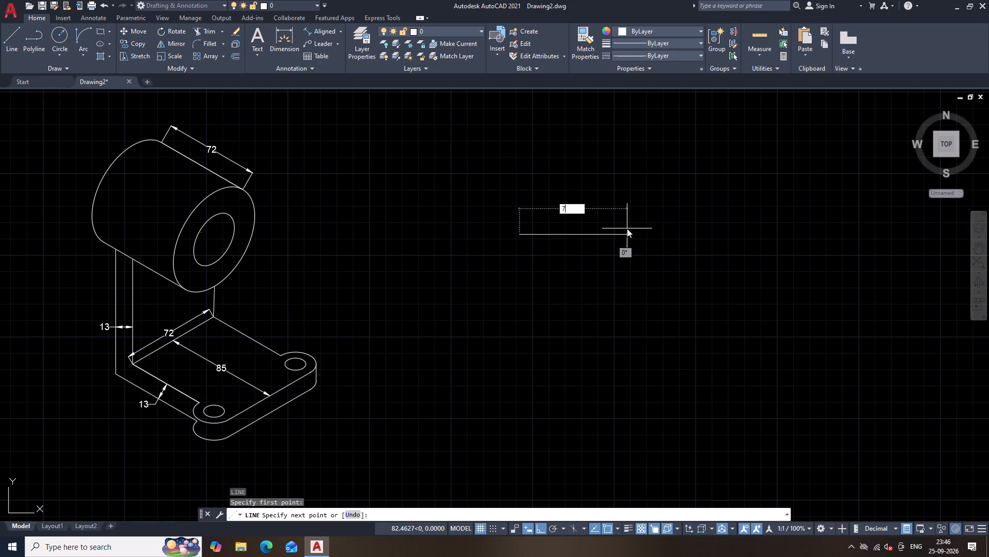
key(Return)
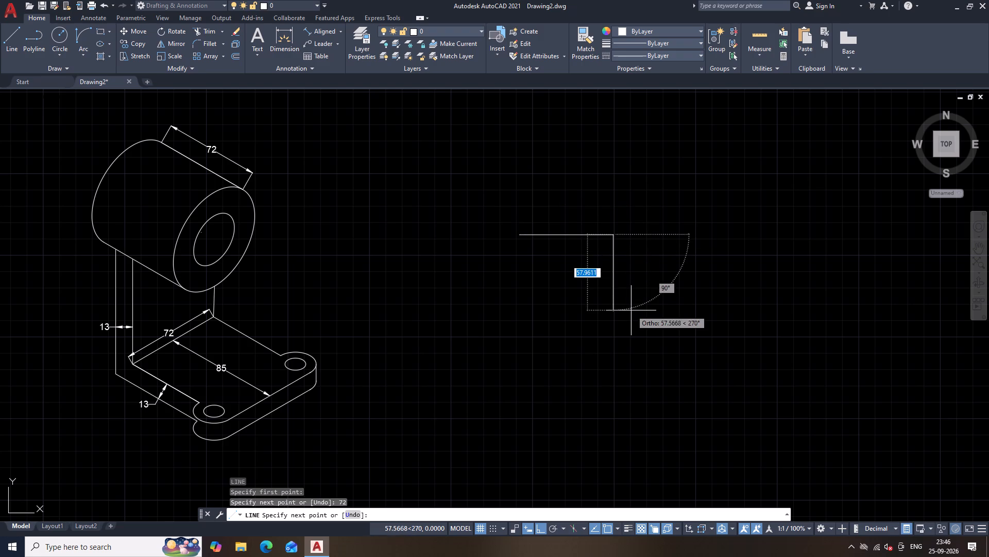
text(72)
key(Return)
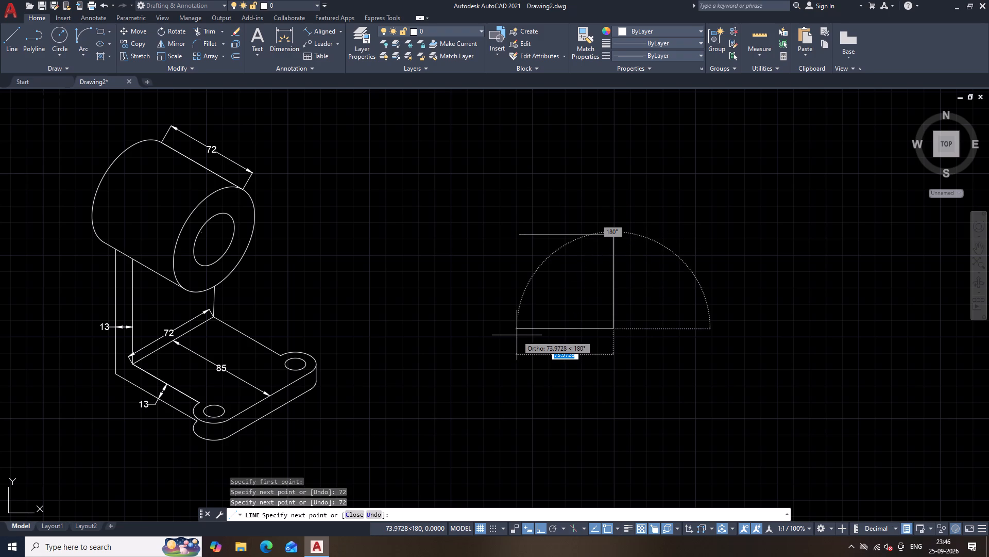
text(72)
key(Return)
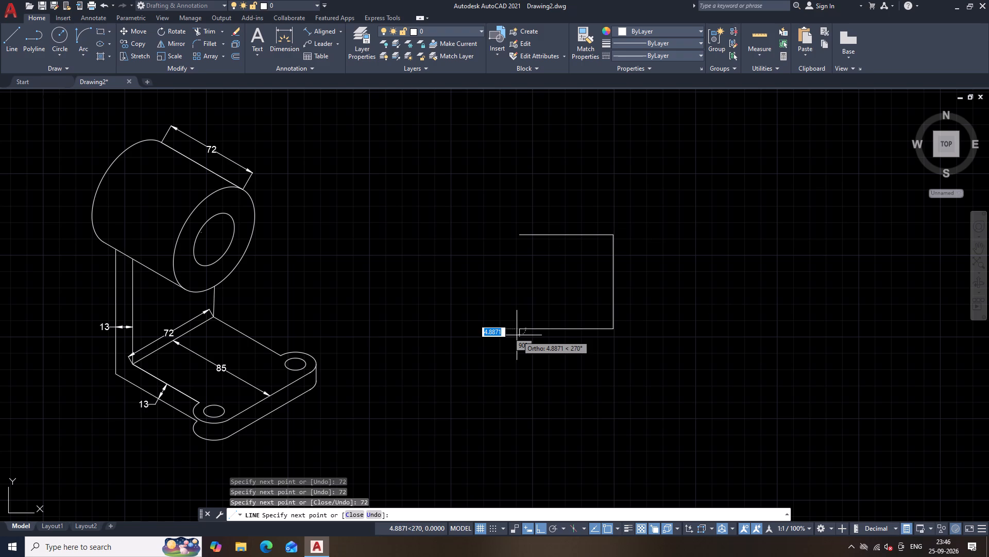
text(72)
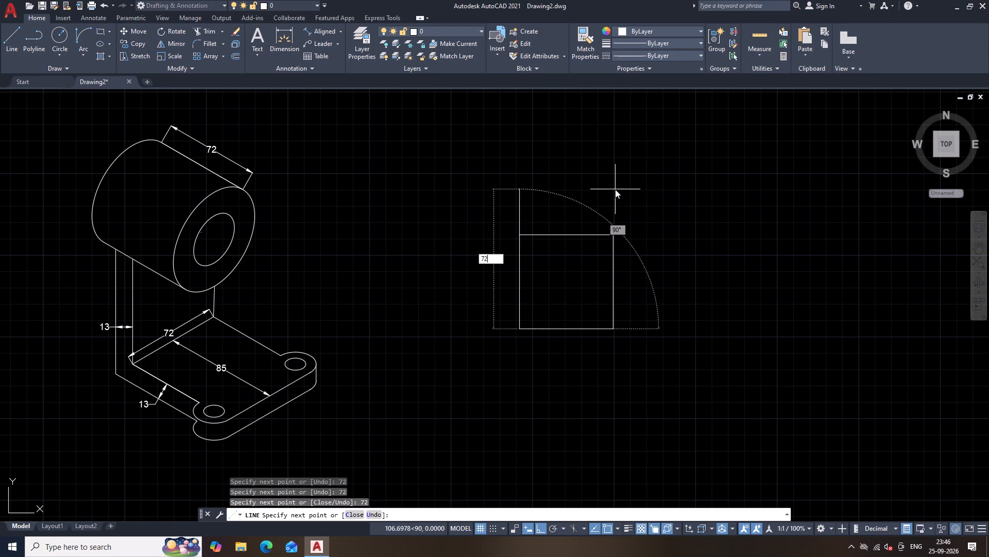
key(Return)
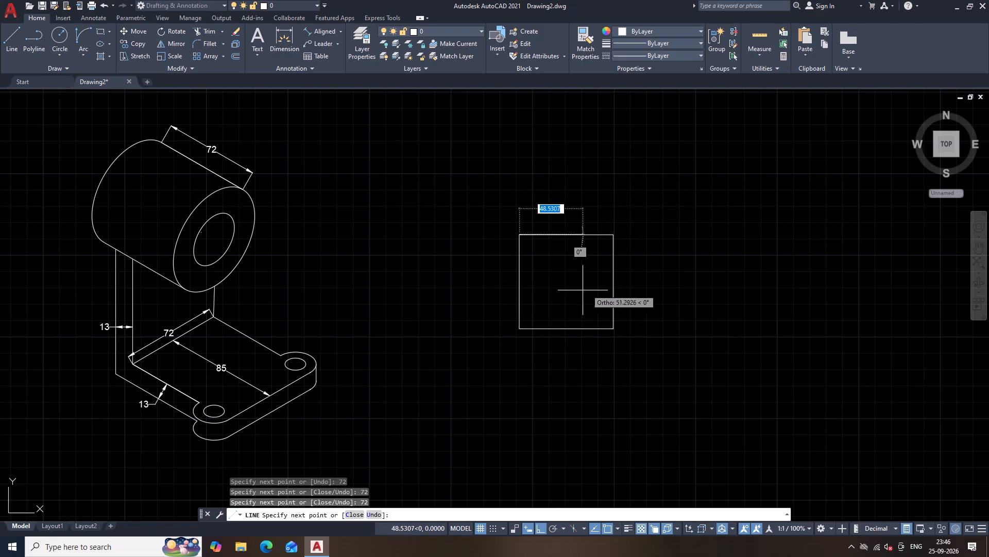
key(Escape)
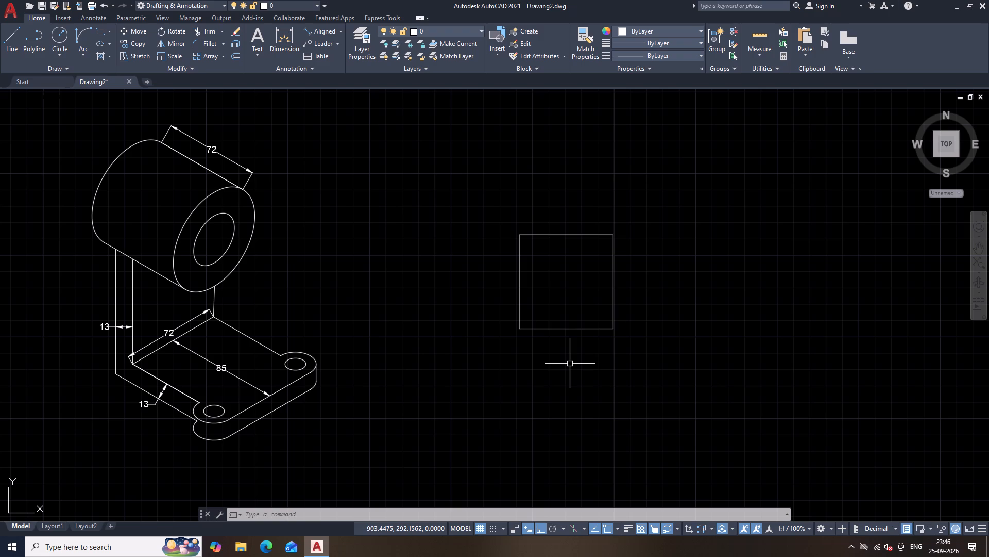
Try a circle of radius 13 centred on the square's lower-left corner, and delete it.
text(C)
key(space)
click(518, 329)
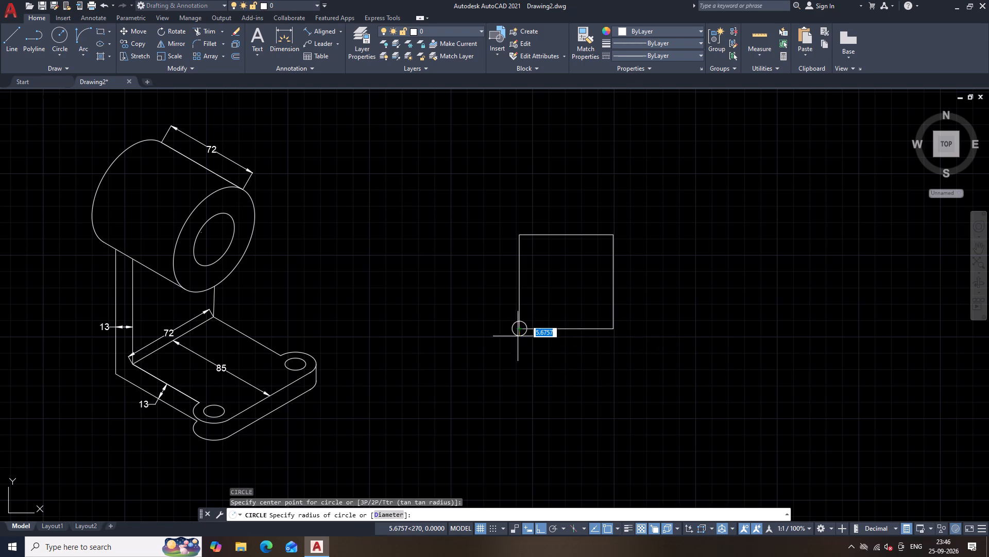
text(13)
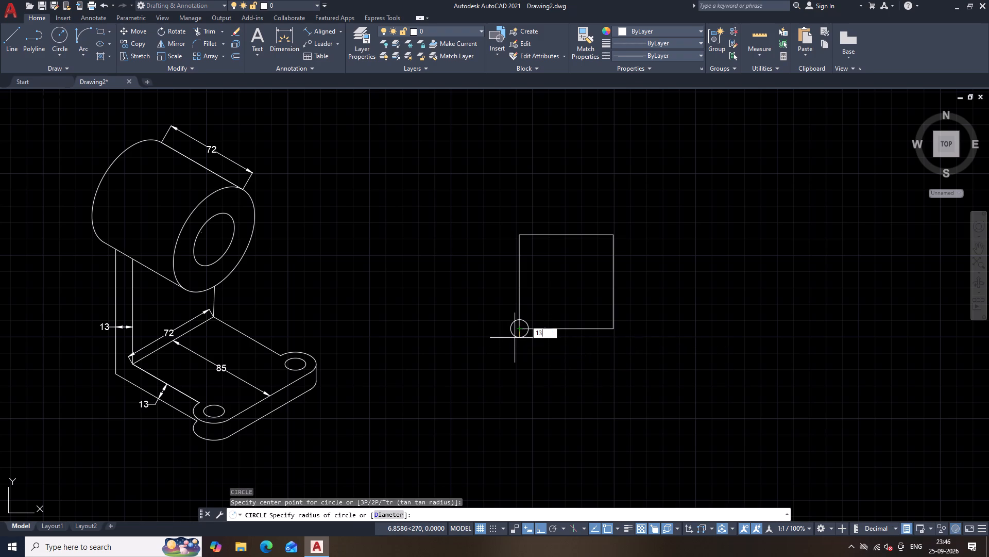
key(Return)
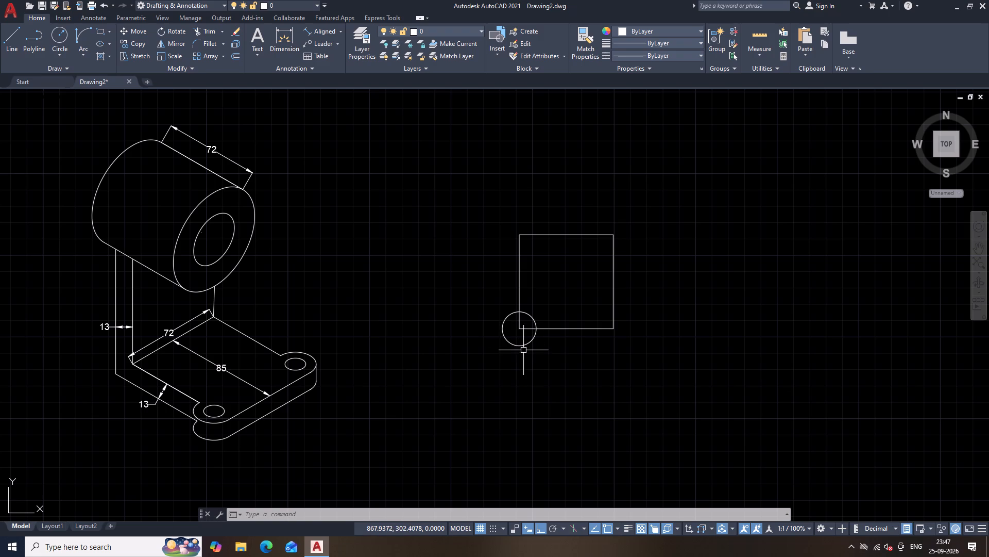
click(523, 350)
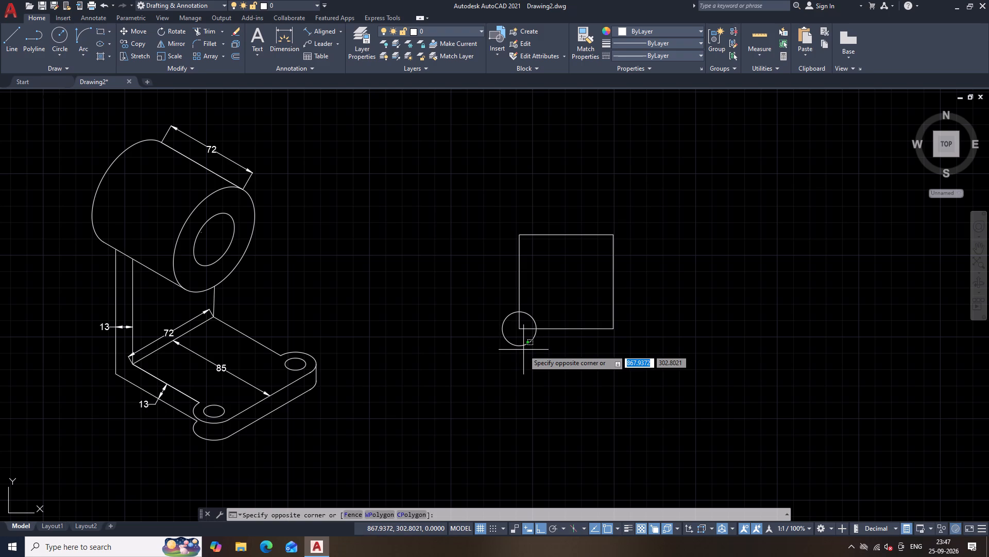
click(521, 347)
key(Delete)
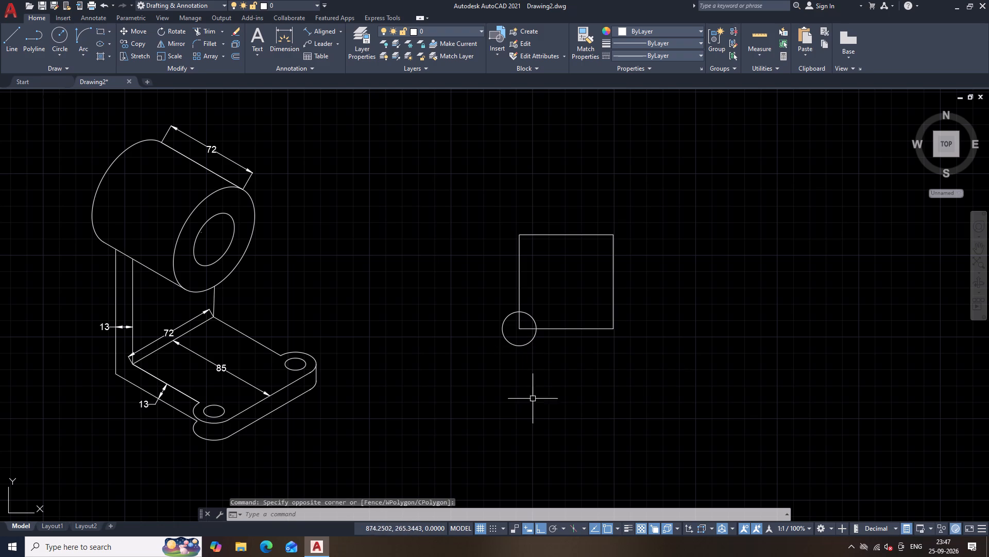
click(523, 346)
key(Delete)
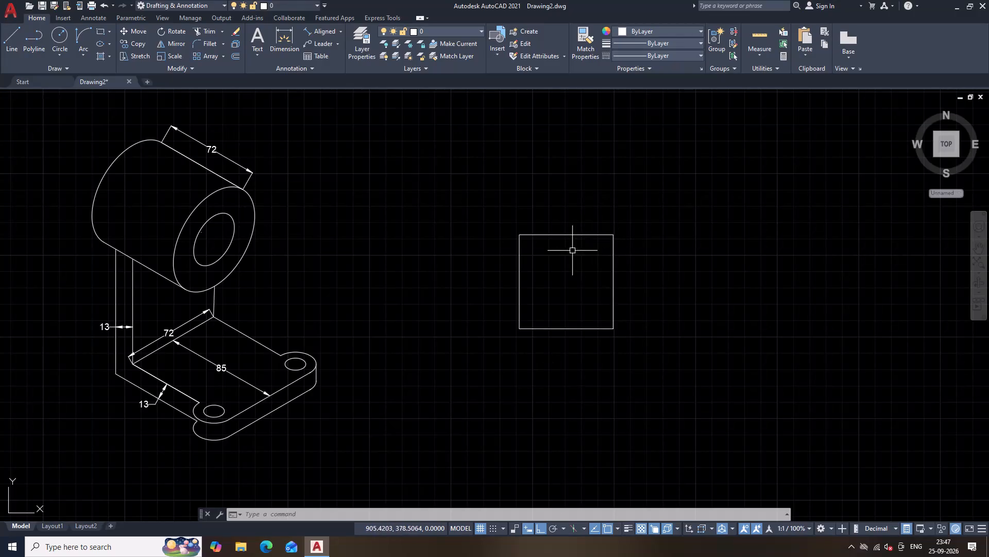
Draw an 85-long vertical line down from the square's top-edge midpoint, and from its end a horizontal line spanning roughly the square's width.
text(L)
key(space)
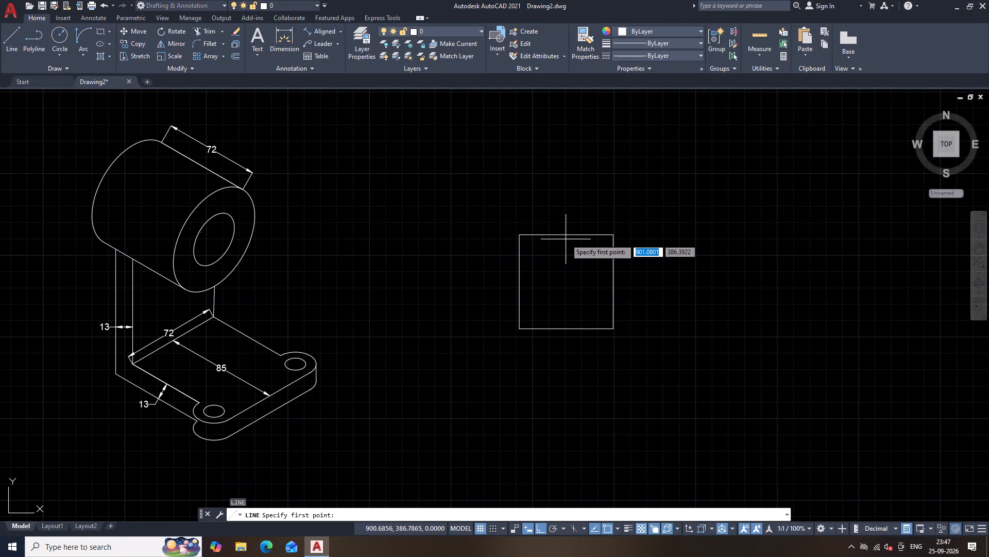
click(565, 234)
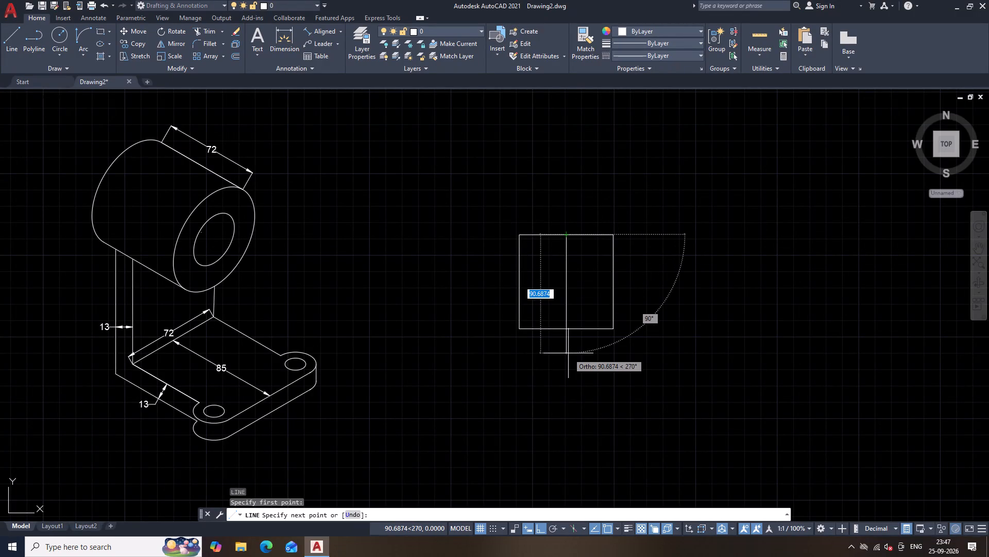
text(85)
key(Return)
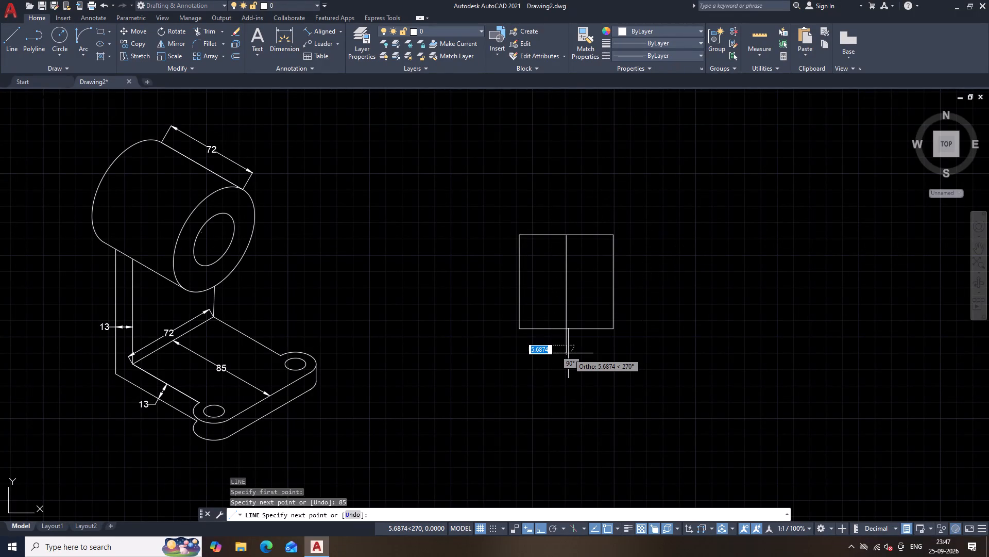
click(615, 346)
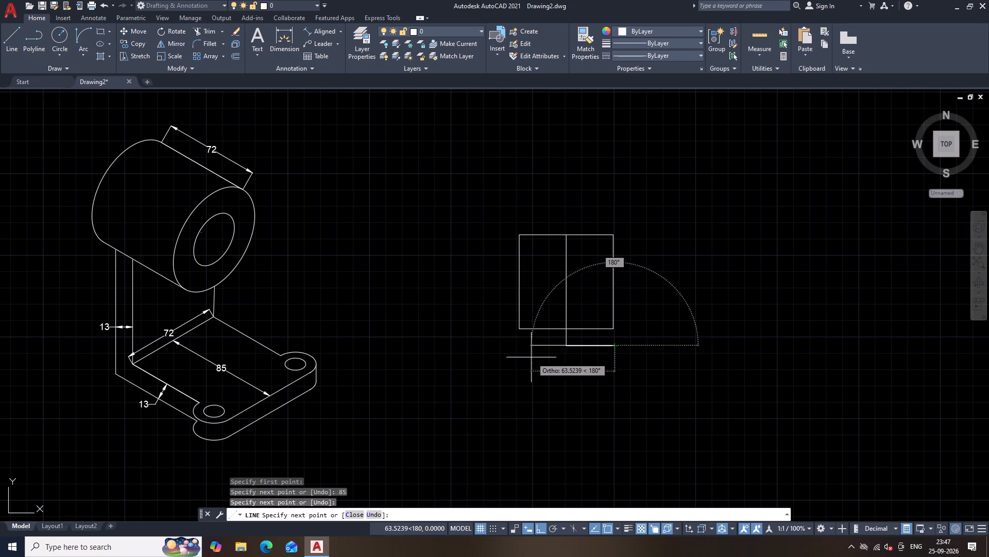
click(518, 357)
key(Escape)
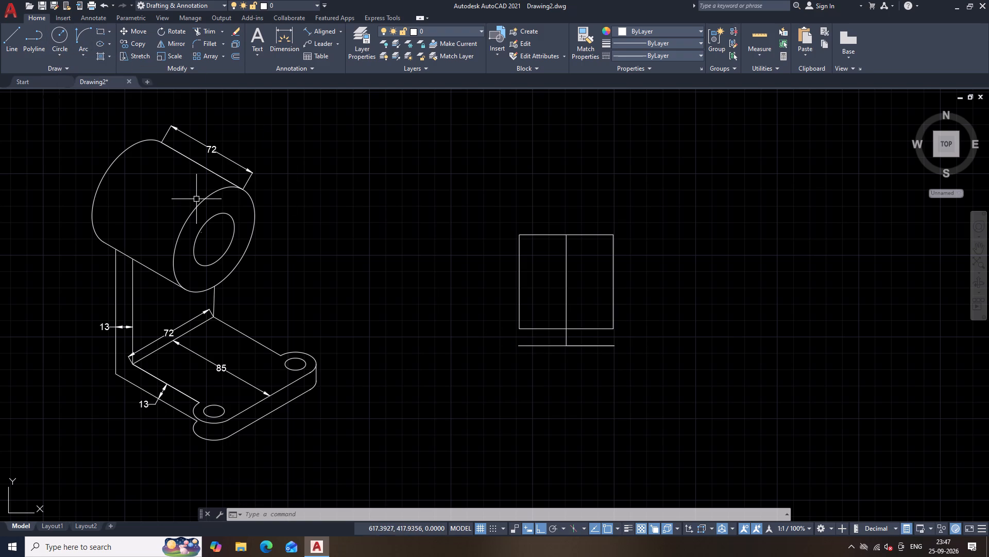
Draw a two-point circle of diameter 13 from the square's lower-left corner to the left end of the horizontal line below.
click(58, 55)
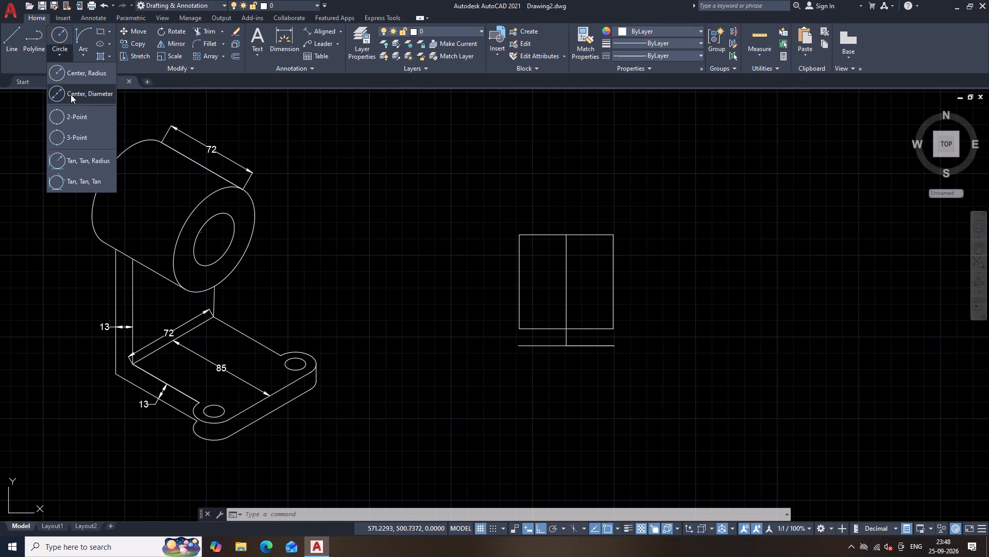
drag(76, 114, 76, 119)
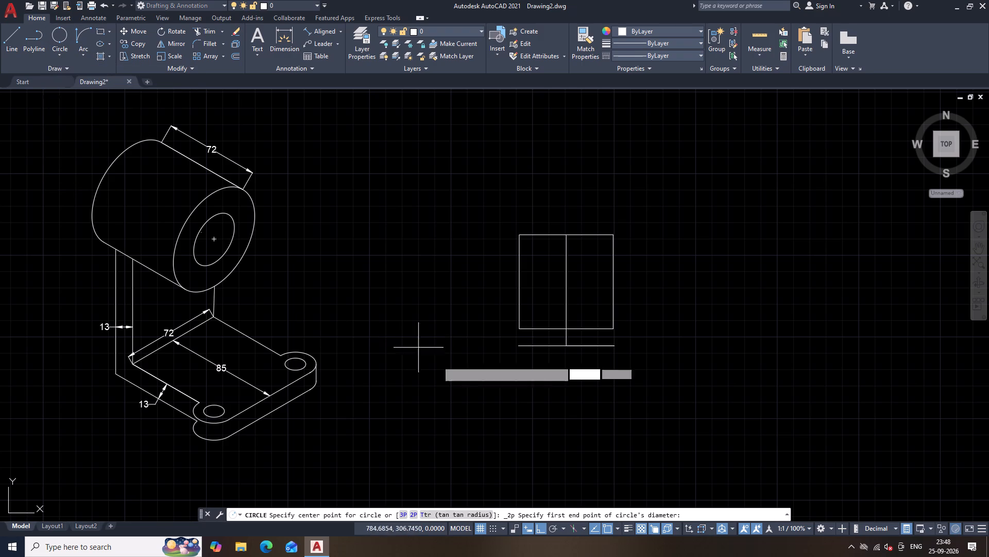
click(518, 332)
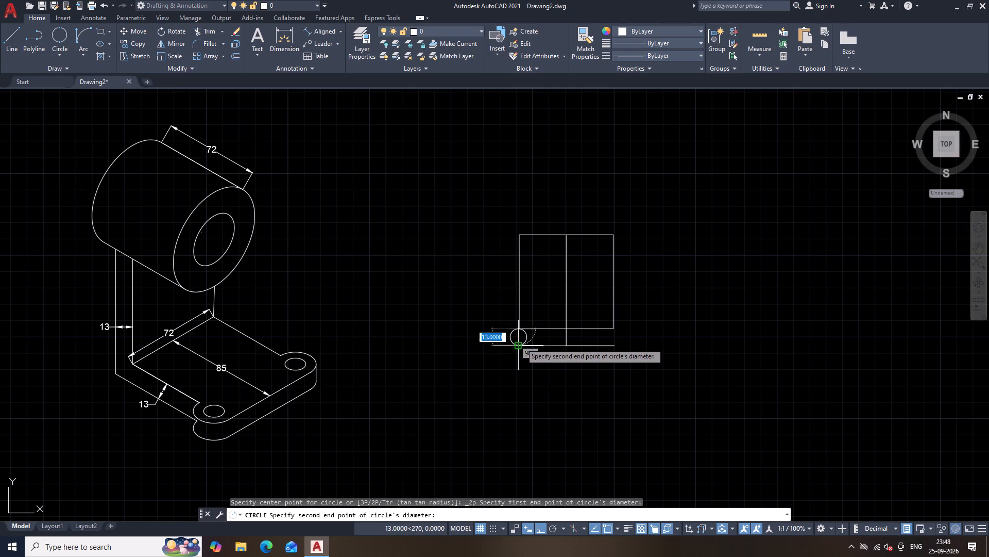
click(521, 344)
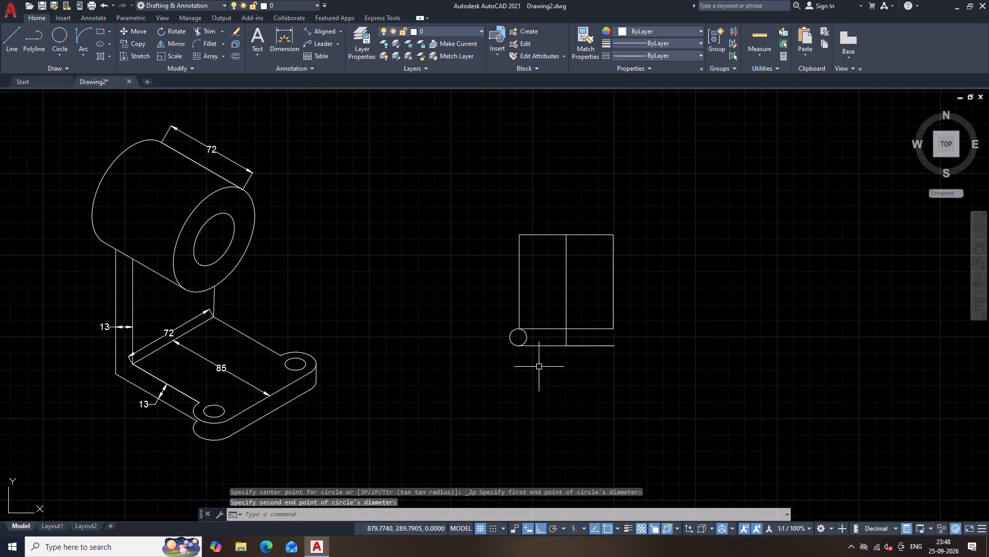
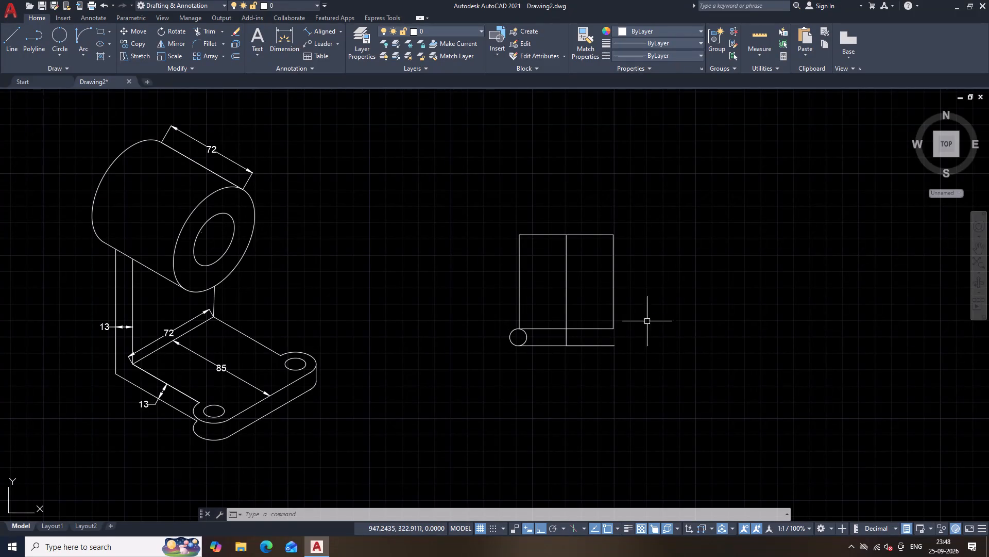
Delete the horizontal line at the lower end of the 85-long vertical line, including its overlapping duplicate.
scroll(594, 373, up, 2)
click(601, 287)
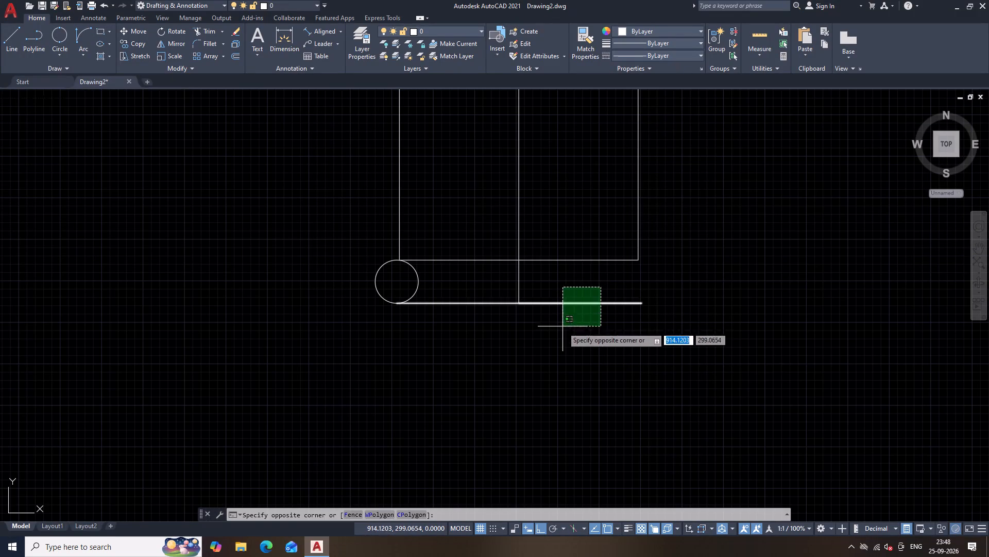
click(562, 327)
key(Delete)
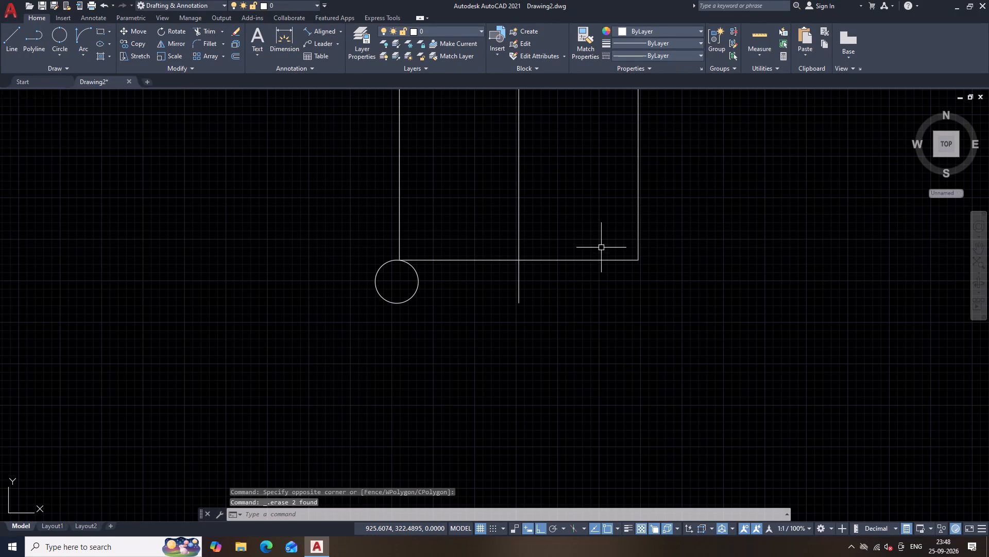
Move the square's bottom edge by its midpoint down to the lower end of the 85-long vertical line.
drag(601, 248, 596, 251)
click(577, 297)
text(M)
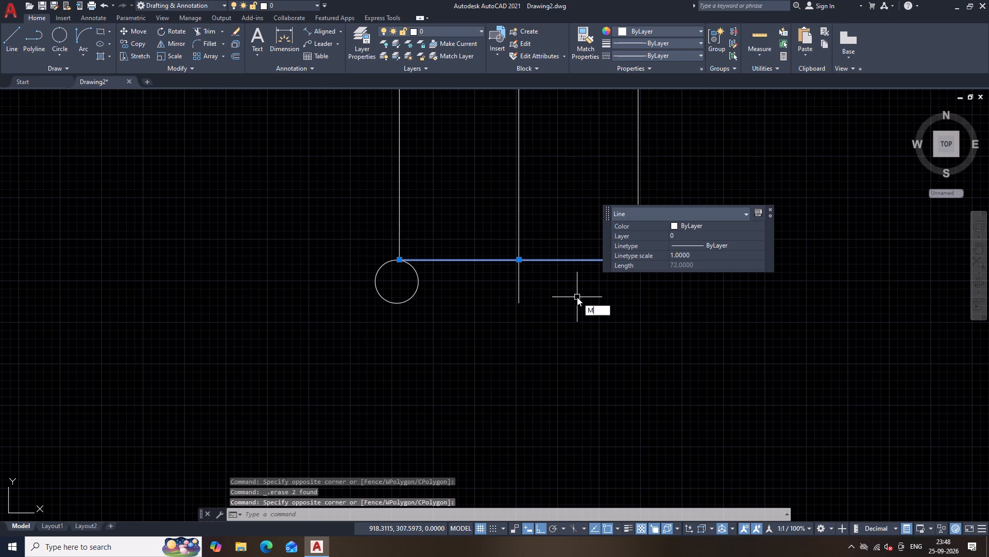
key(space)
click(519, 259)
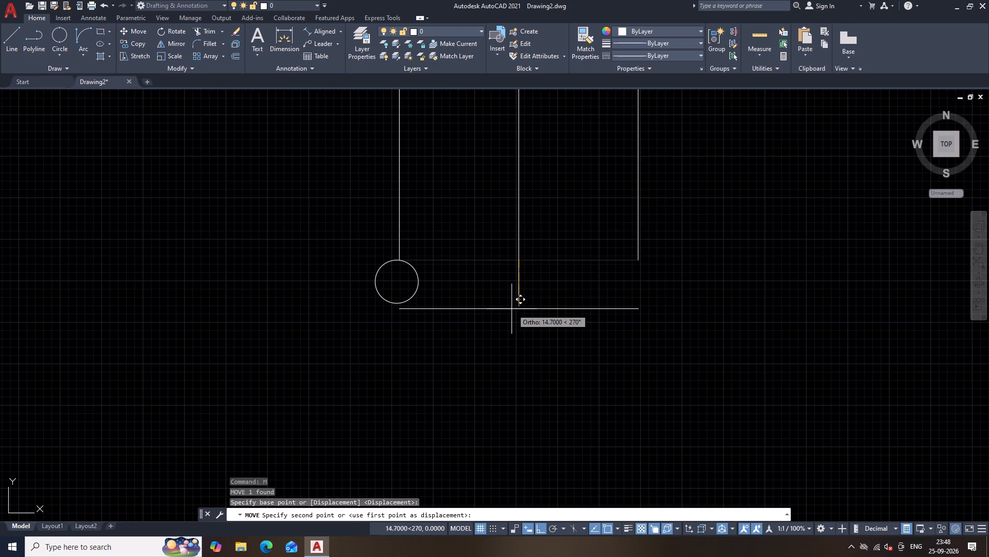
click(517, 306)
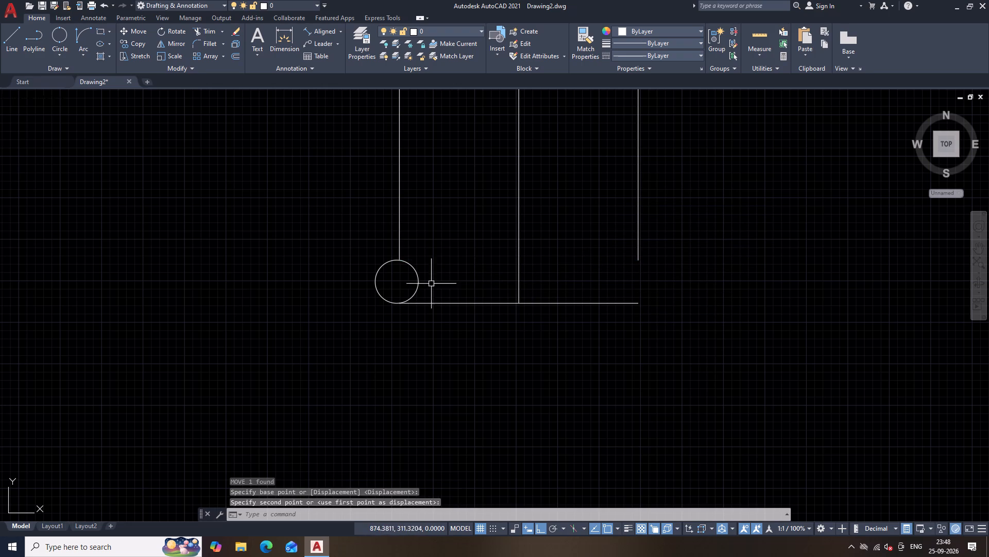
Delete the 13-diameter circle at the lower-left corner of the base plate view.
click(419, 274)
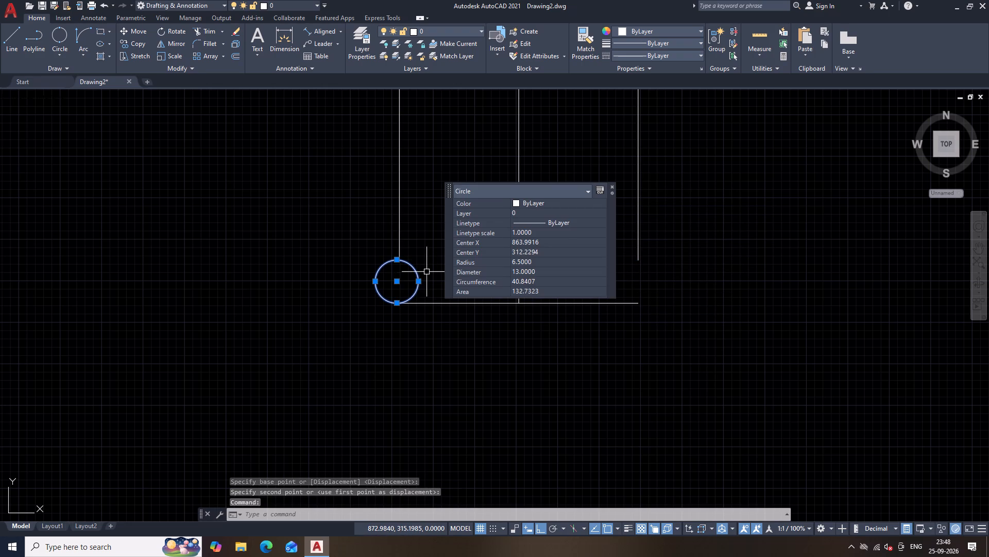
key(Delete)
Offset the base plate's bottom line upward by 26.
click(445, 302)
text(O)
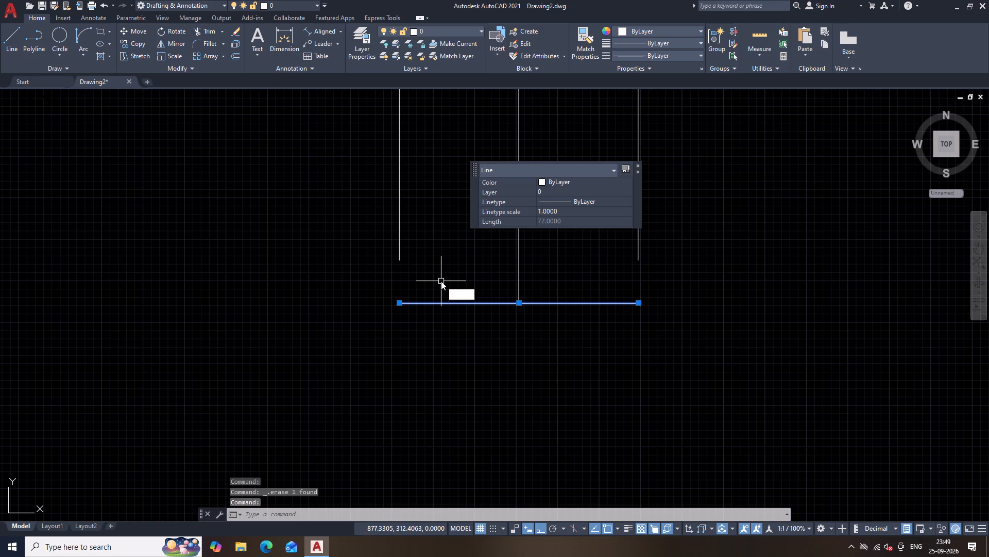
key(space)
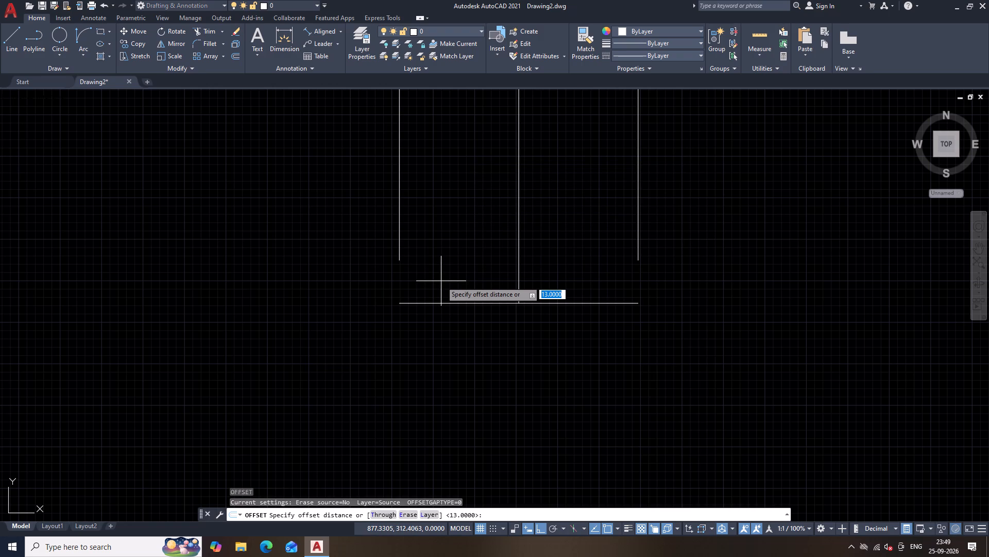
text(26)
key(Return)
click(445, 257)
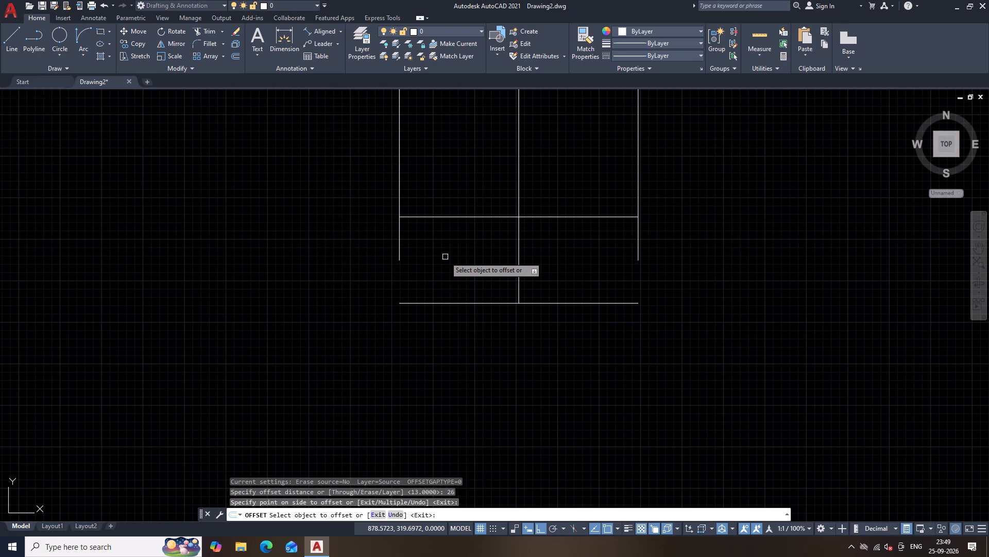
key(space)
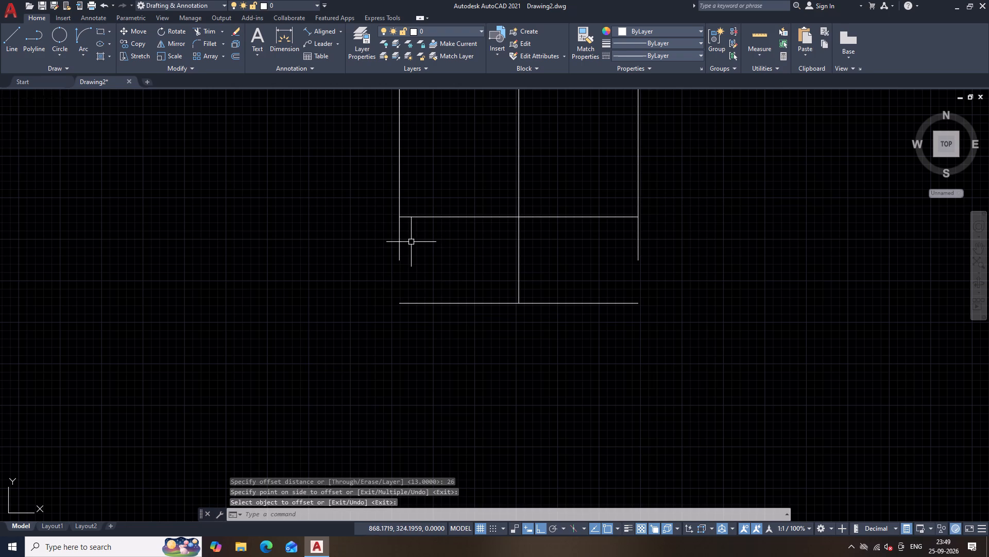
Trim the part of the plate's left edge that extends below the offset line.
text(TR)
key(space)
click(411, 242)
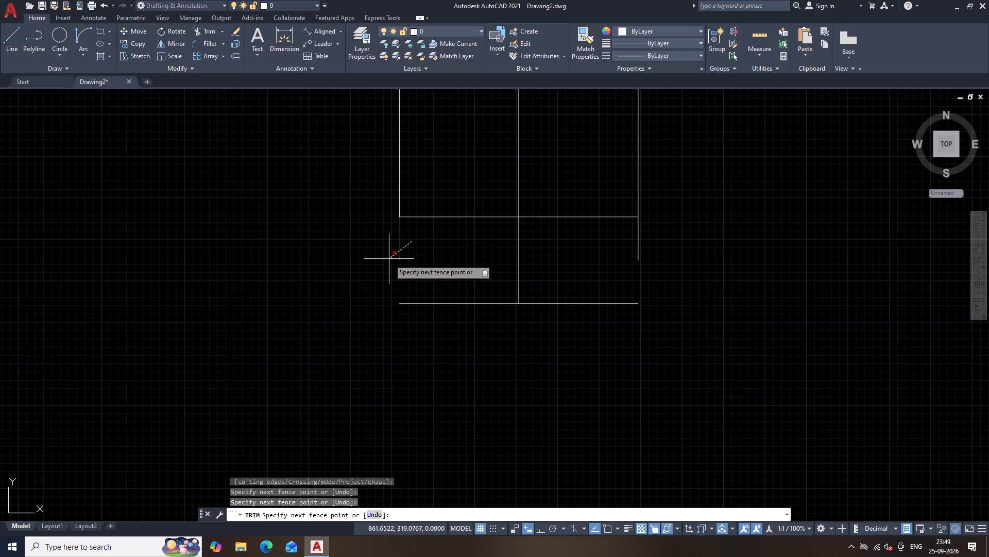
click(389, 259)
key(space)
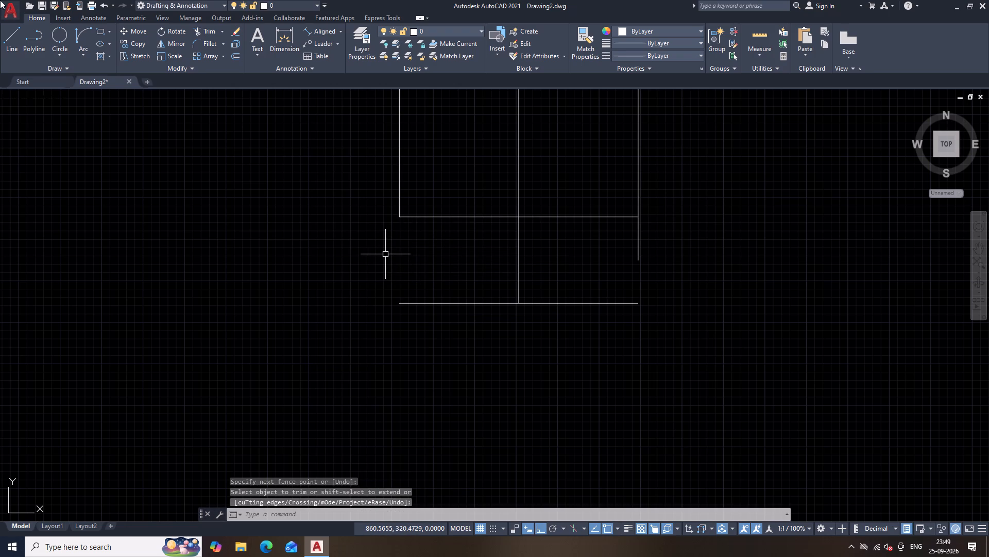
Draw a two-point circle of diameter 26 between the left ends of the offset line and the bottom line.
click(61, 31)
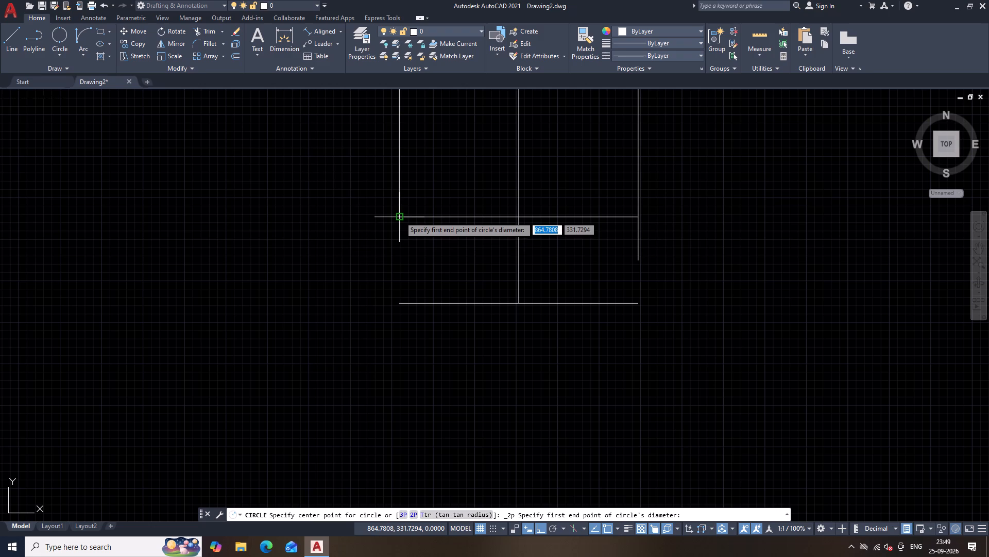
click(400, 217)
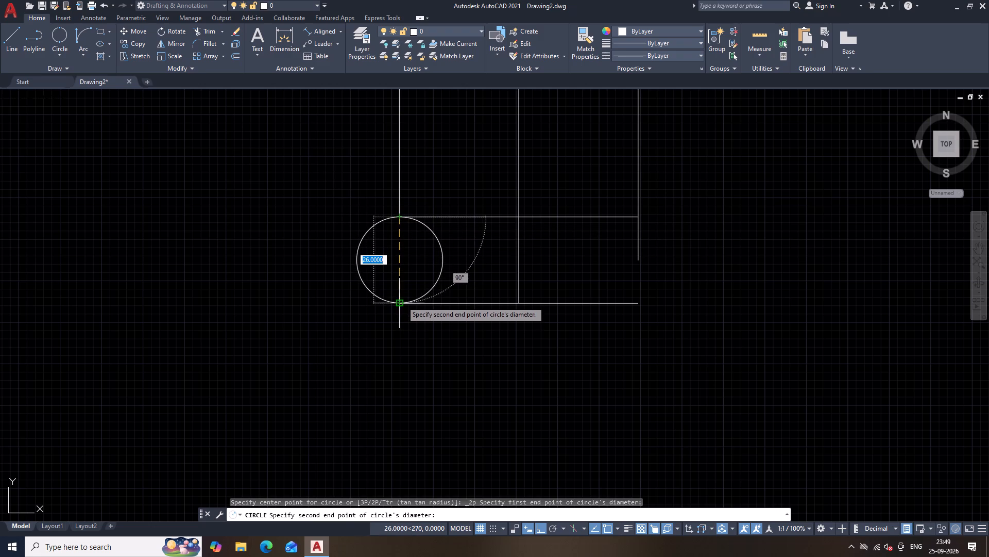
click(401, 303)
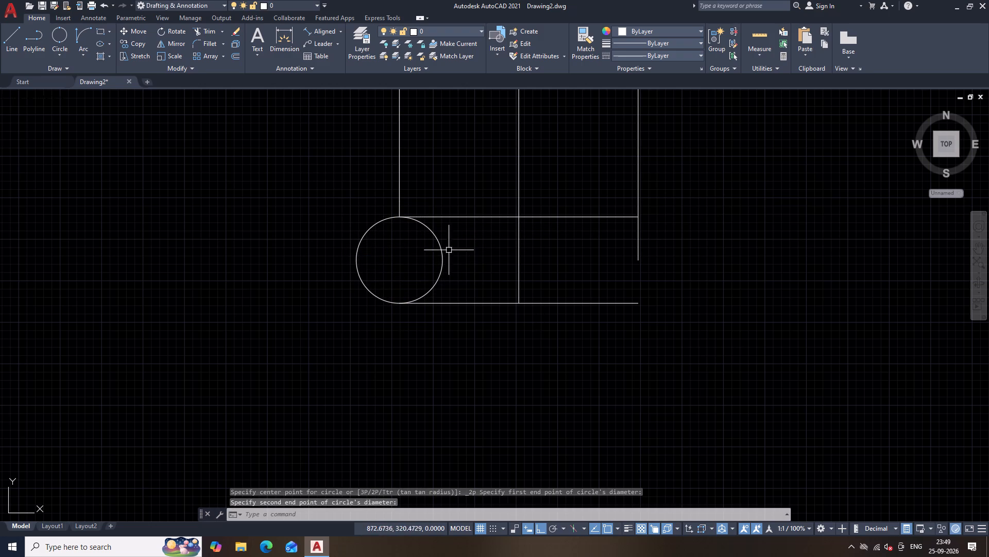
Mirror the 26-diameter circle about the vertical centre line to the plate's right side, keeping the original.
click(446, 256)
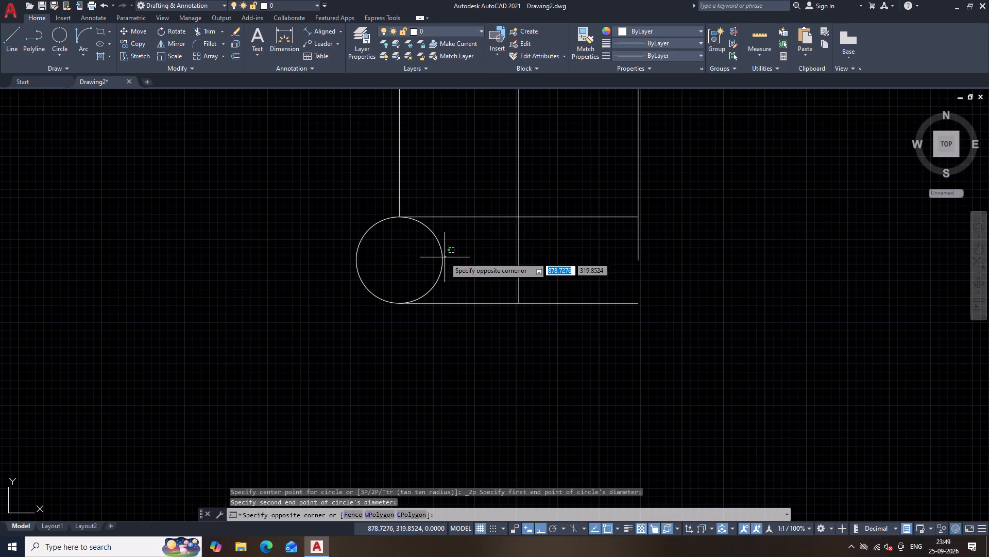
click(431, 264)
text(MI)
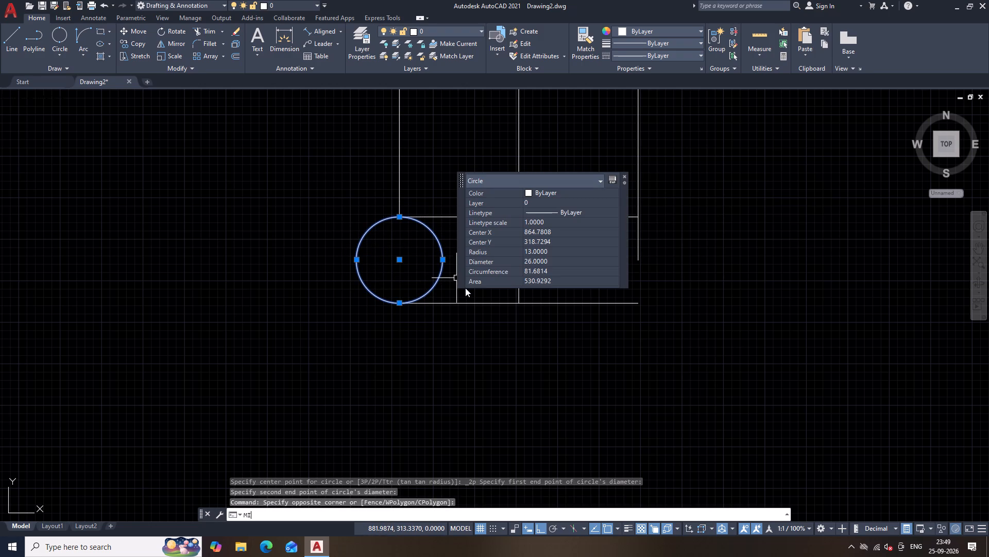
key(space)
click(522, 216)
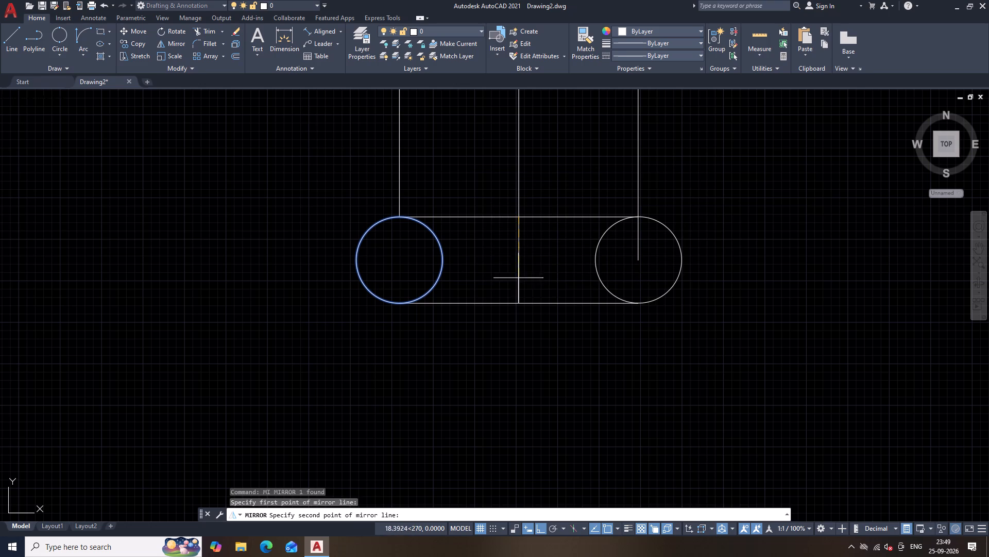
click(518, 306)
drag(533, 340, 518, 306)
scroll(506, 278, down, 2)
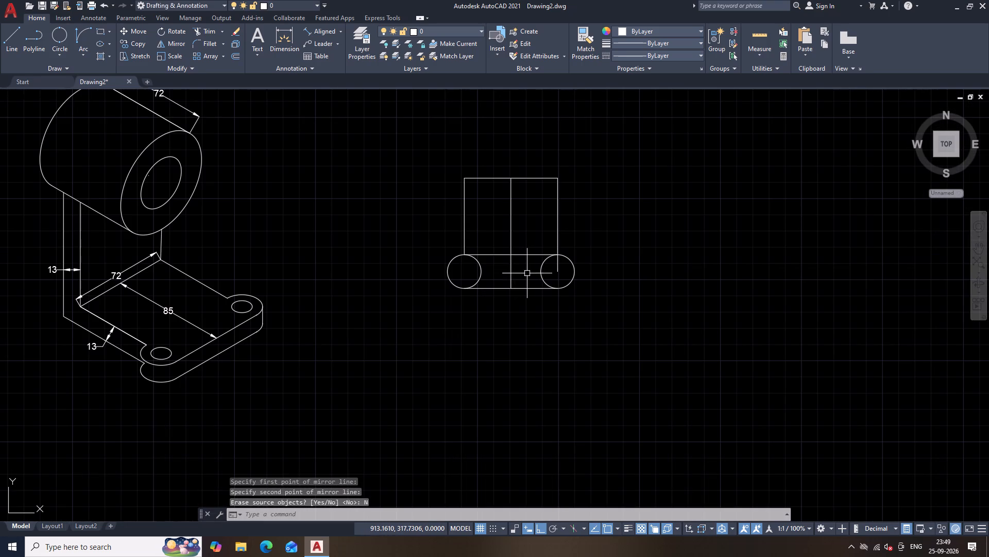
scroll(503, 286, up, 1)
scroll(503, 286, down, 2)
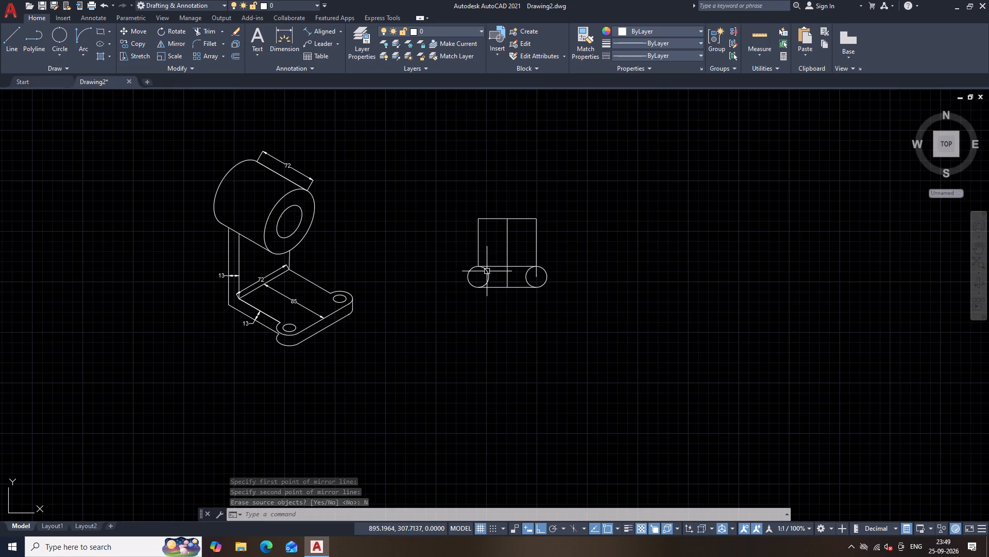
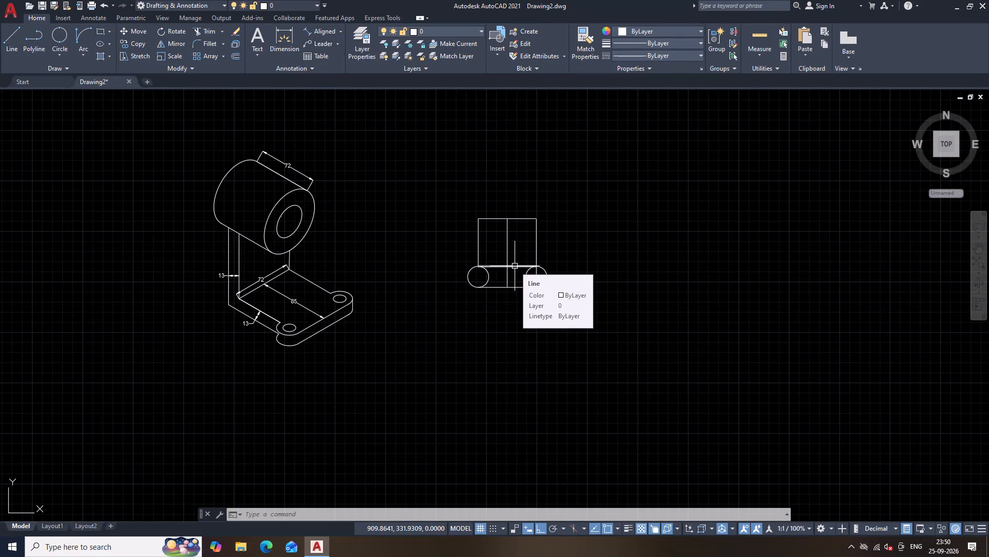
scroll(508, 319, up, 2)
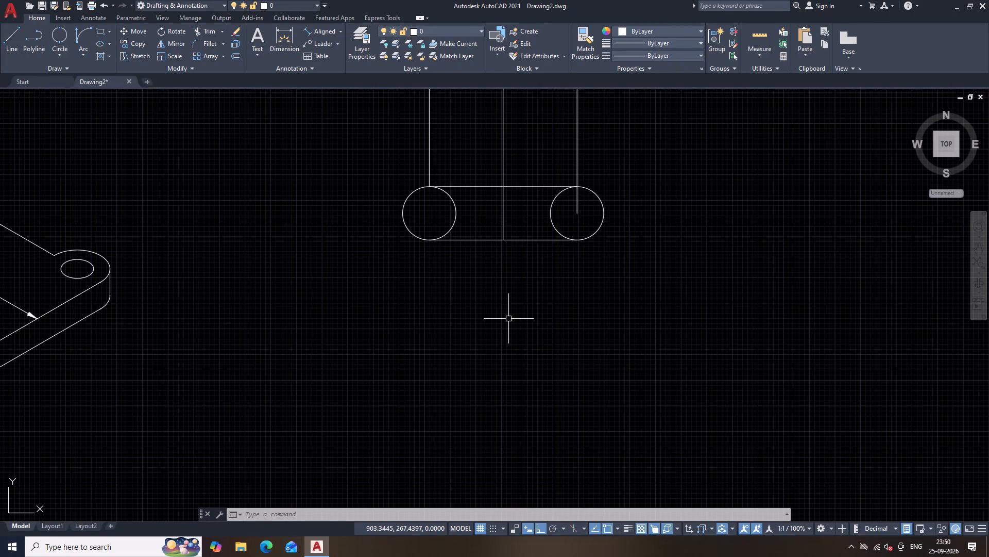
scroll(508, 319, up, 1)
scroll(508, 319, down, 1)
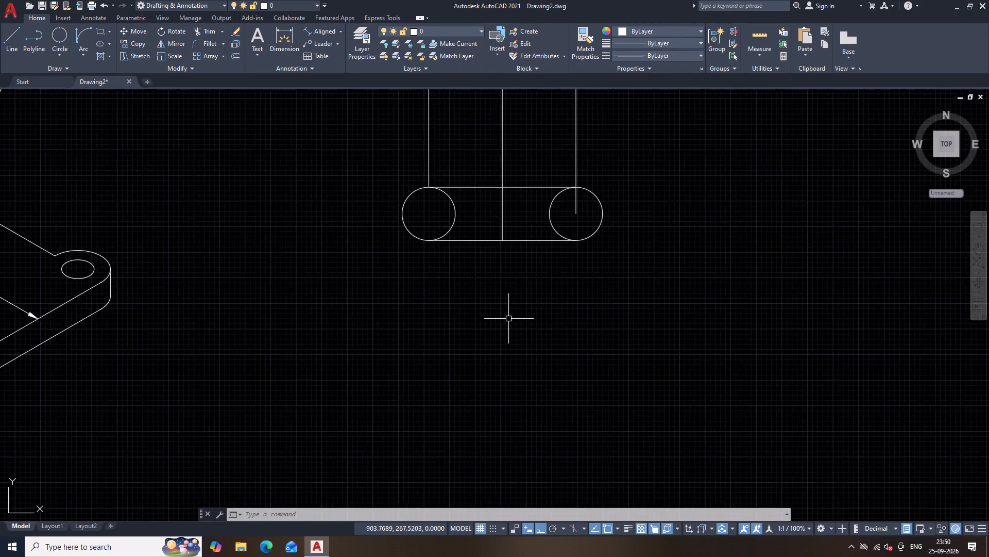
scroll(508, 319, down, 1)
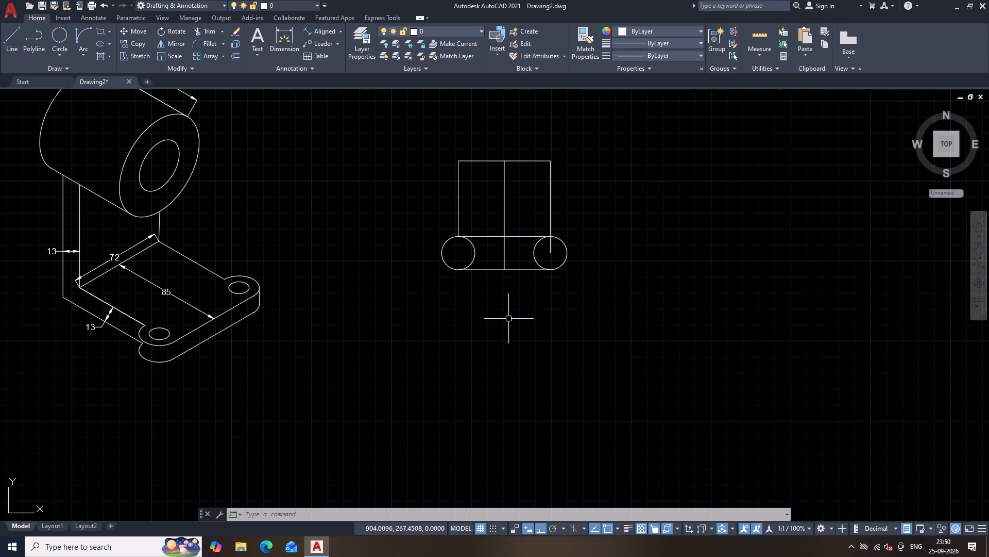
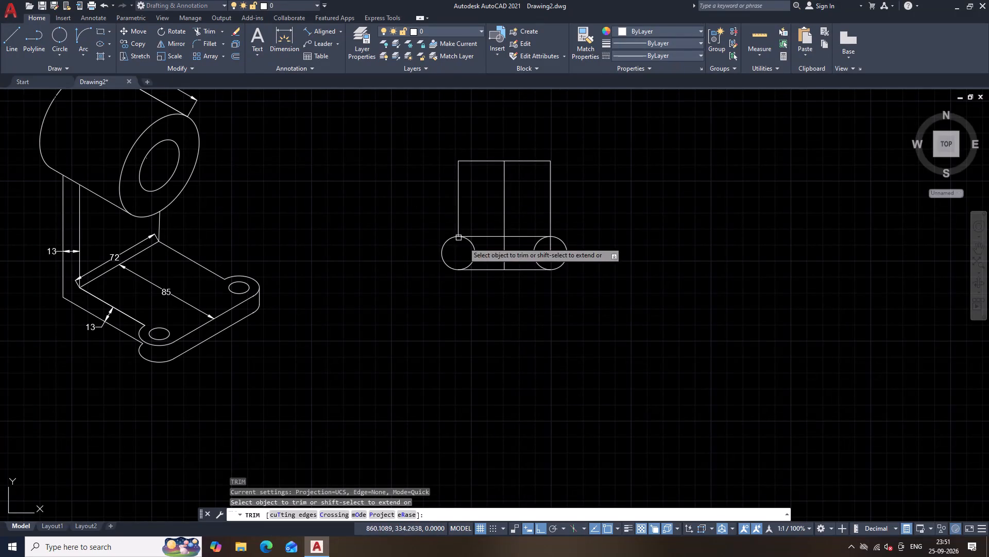
Trim the inner halves of both end circles in the orthographic base plate view, leaving only the rounded outer lug arcs.
click(473, 254)
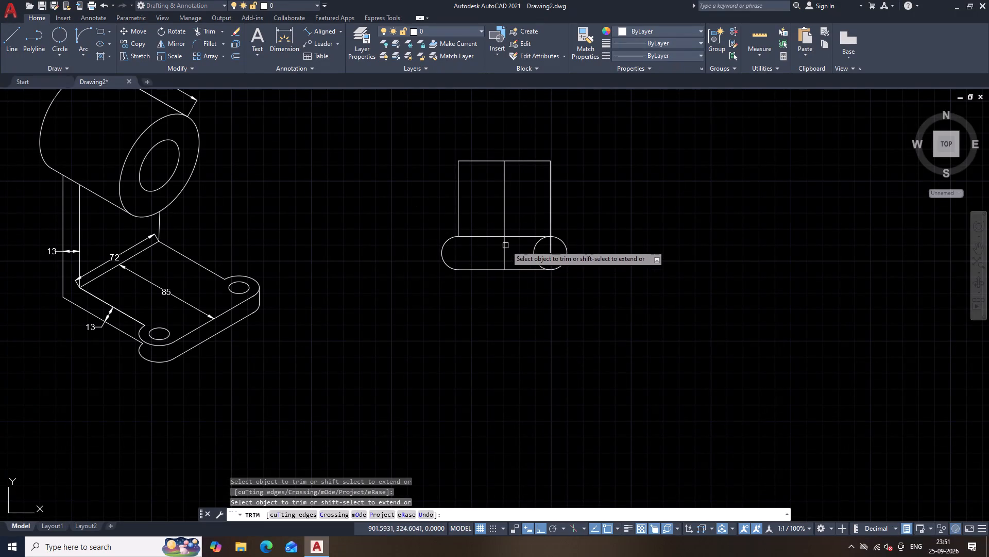
click(551, 250)
click(536, 250)
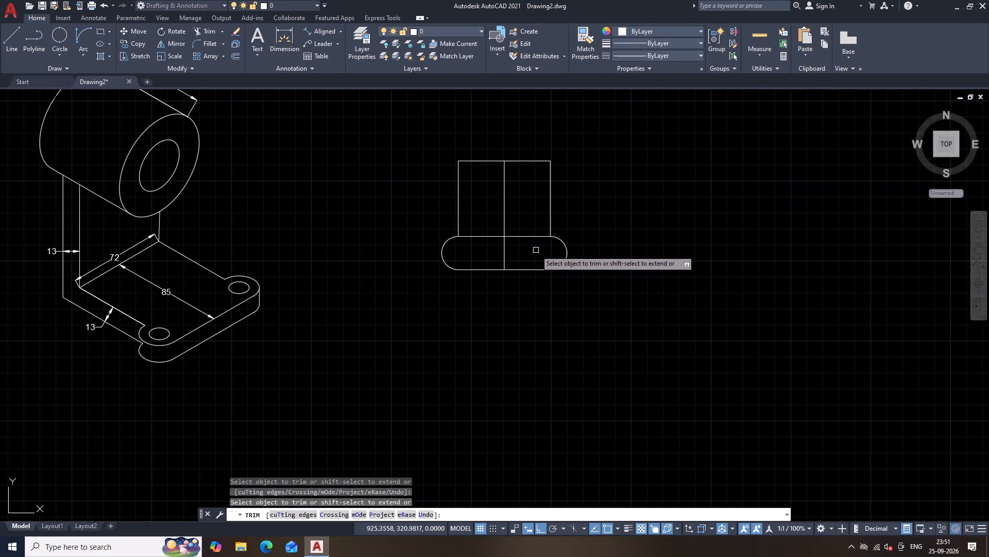
key(Escape)
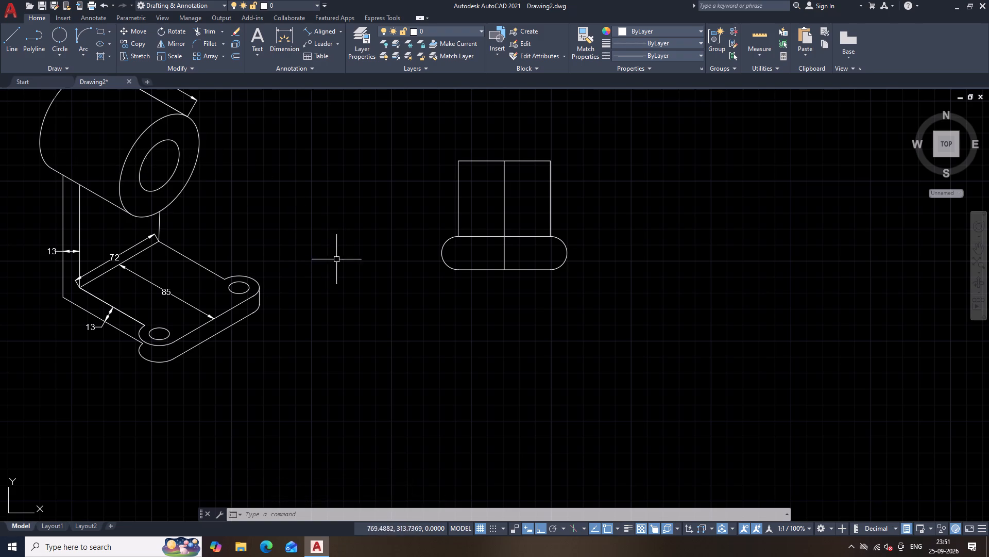
Start an Offset for the orthographic base plate view.
text(O)
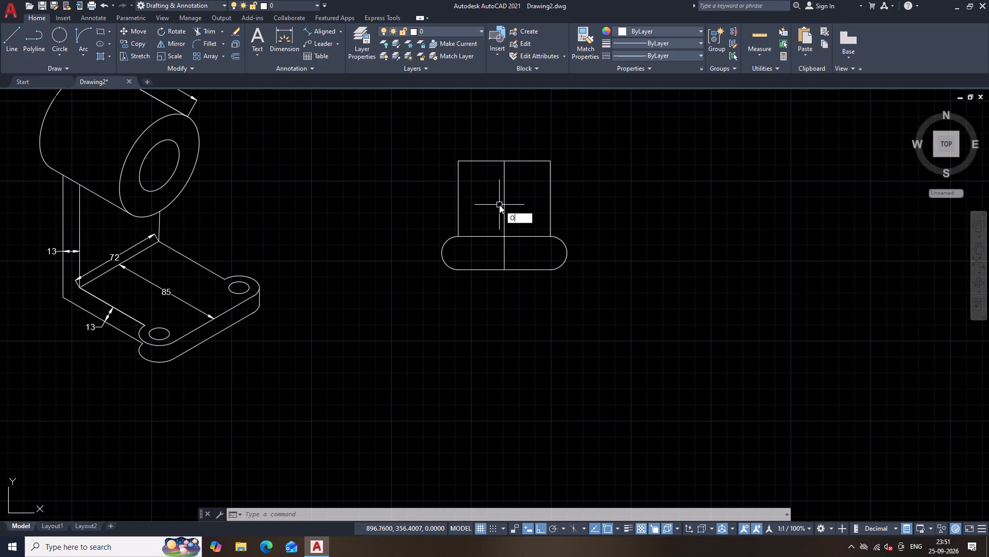
key(space)
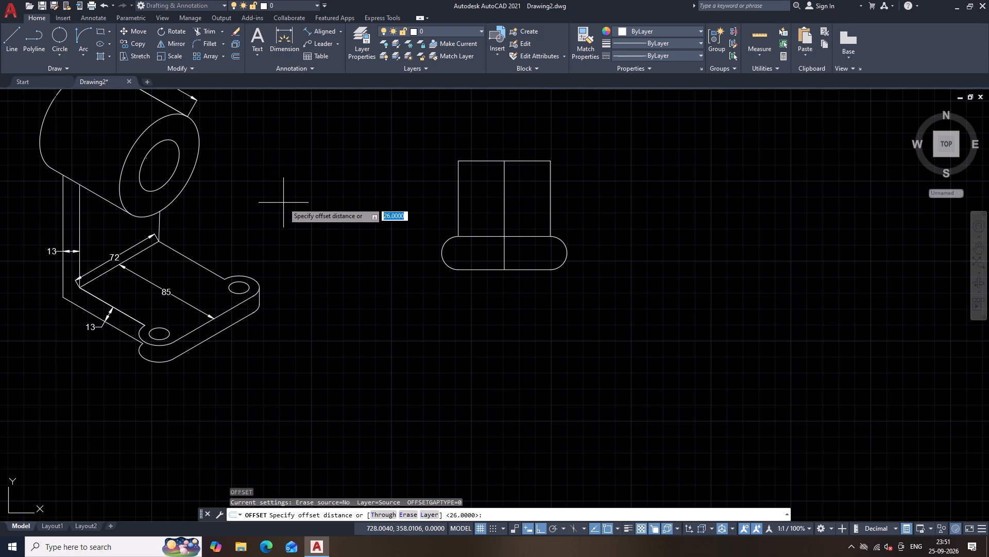
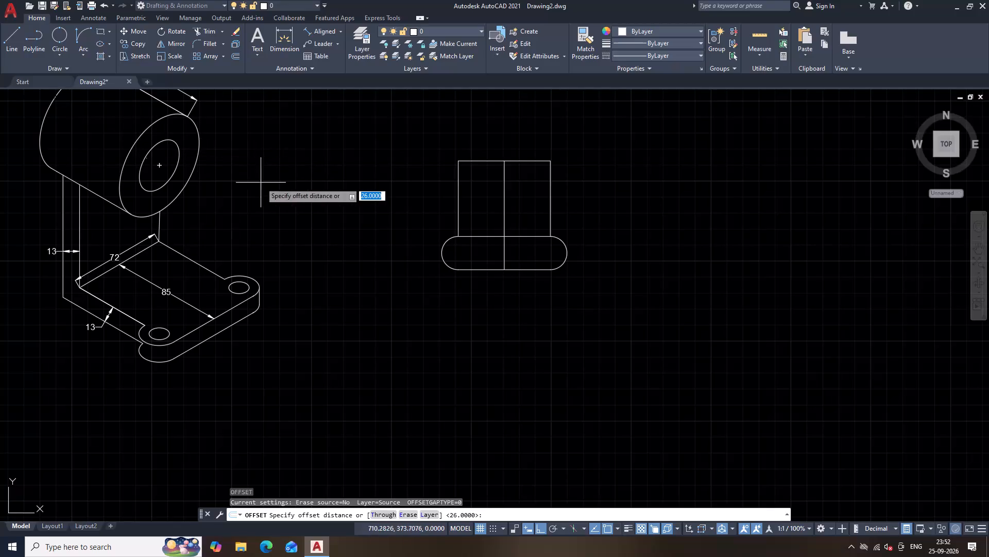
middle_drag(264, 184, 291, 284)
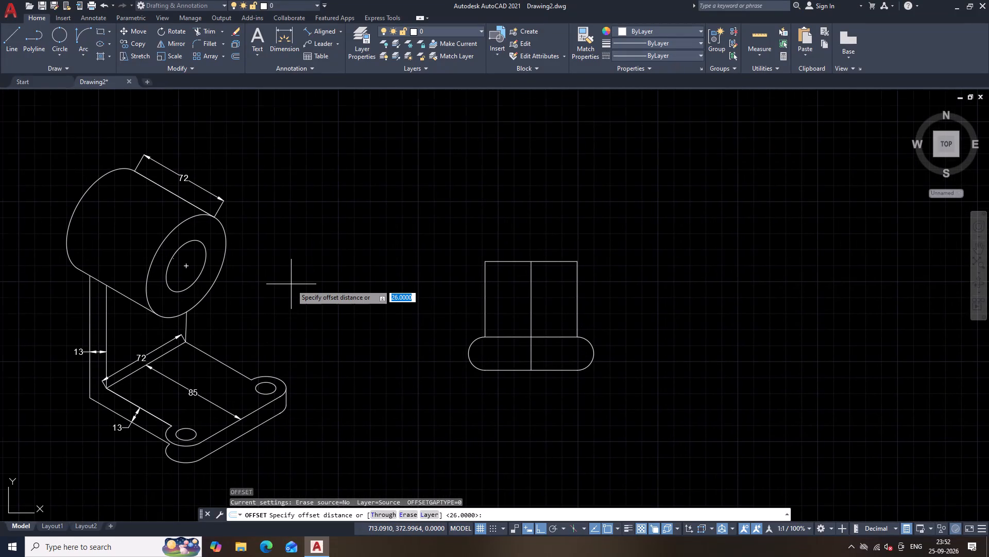
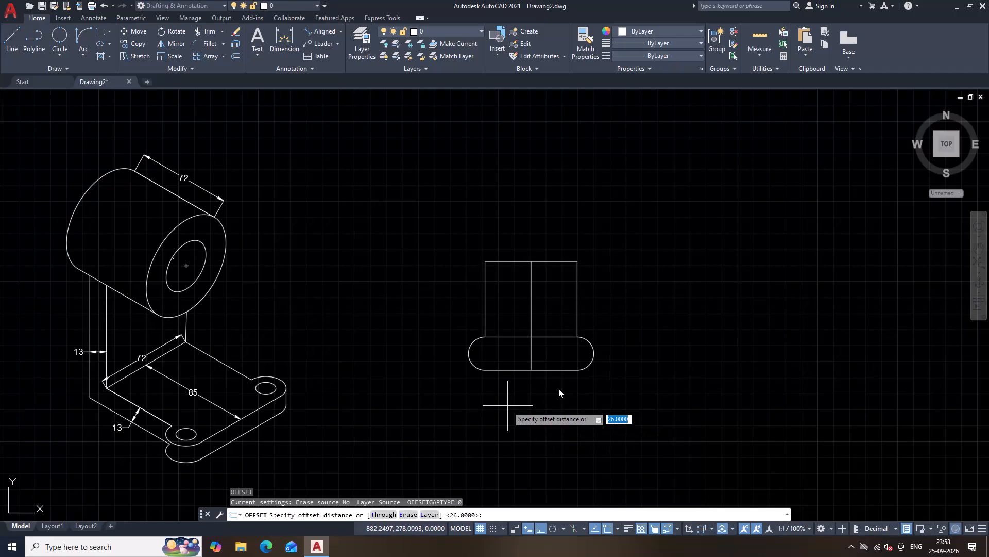
Undo the recent trims, the mirrored and original lug circles, and the offset line in the orthographic base plate view.
key(ctrl+z)
key(ctrl+z)
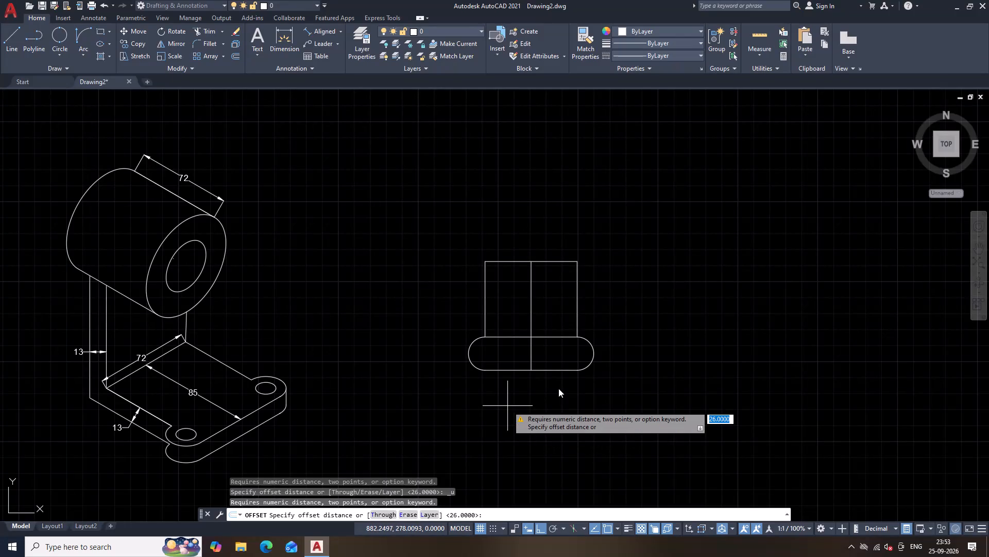
key(ctrl+z)
key(ctrl+z)
key(ctrl+z)
key(ctrl+z)
key(ctrl+z)
key(ctrl+z)
key(ctrl+z)
key(Escape)
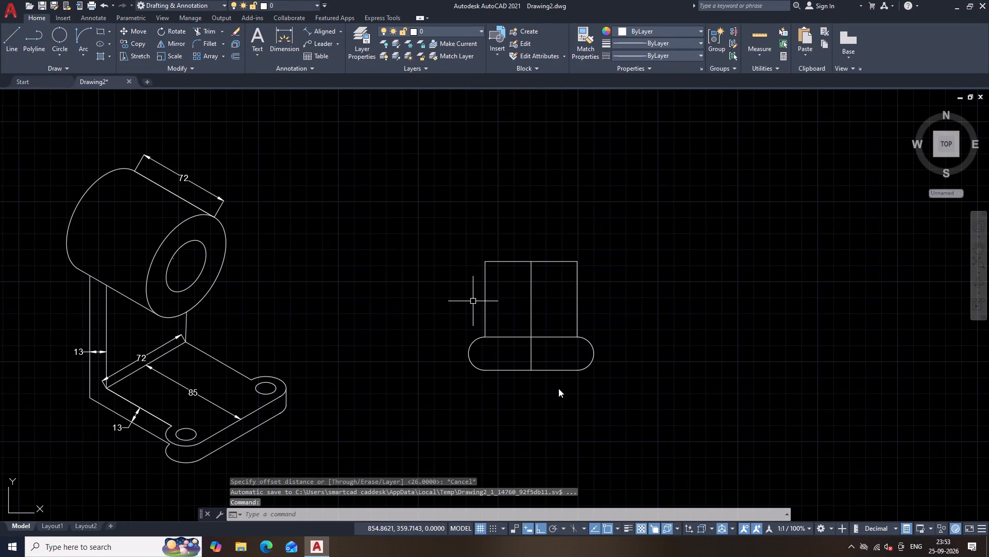
key(ctrl+z)
key(ctrl+z)
key(ctrl+z)
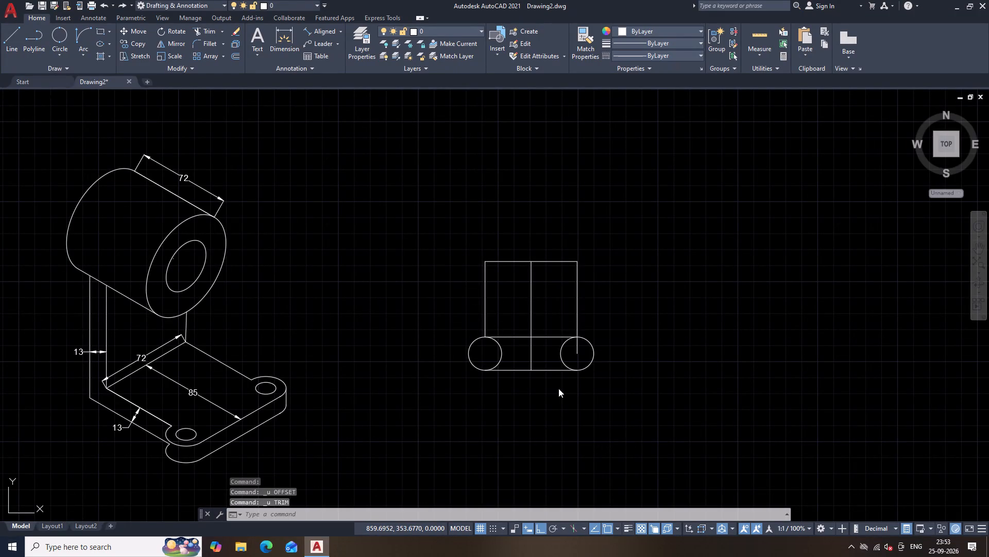
key(ctrl+z)
key(ctrl+z)
key(ctrl+z)
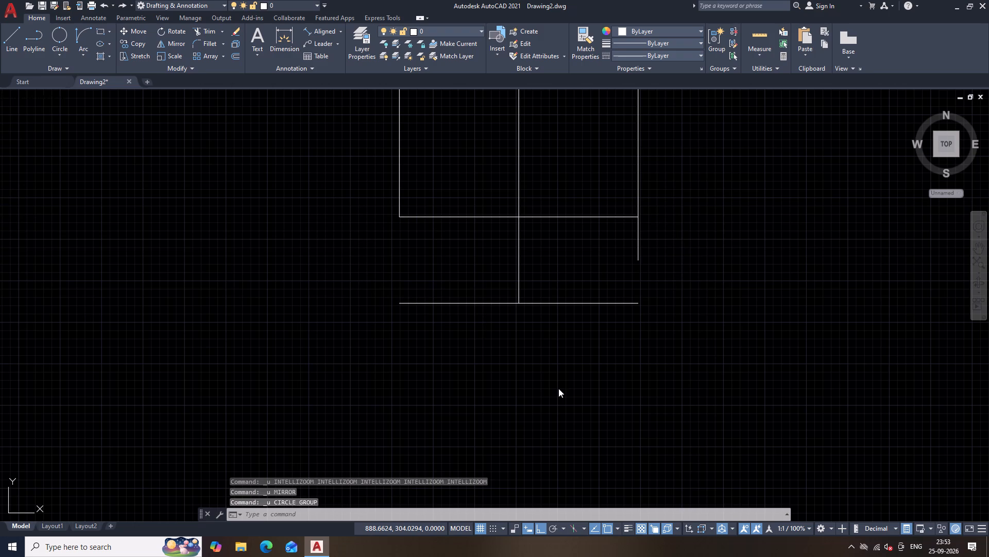
key(ctrl+z)
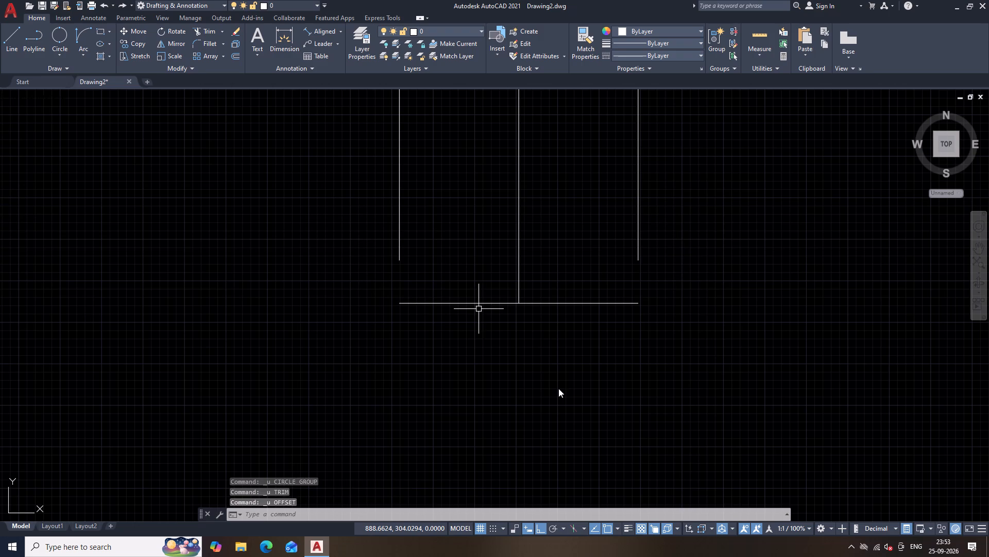
Erase all the remaining lines of the orthographic base plate view, leaving the isometric bracket in place.
scroll(481, 332, down, 1)
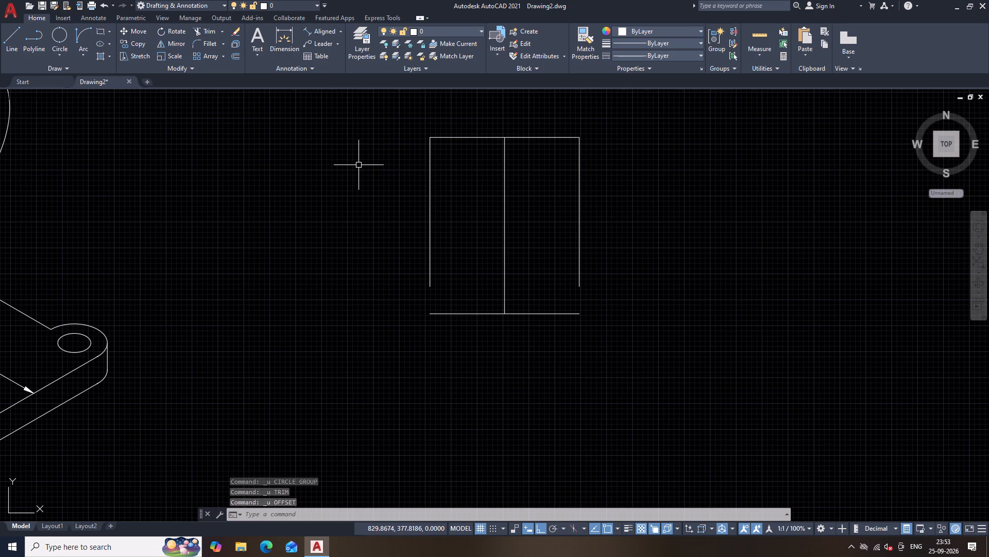
key(Escape)
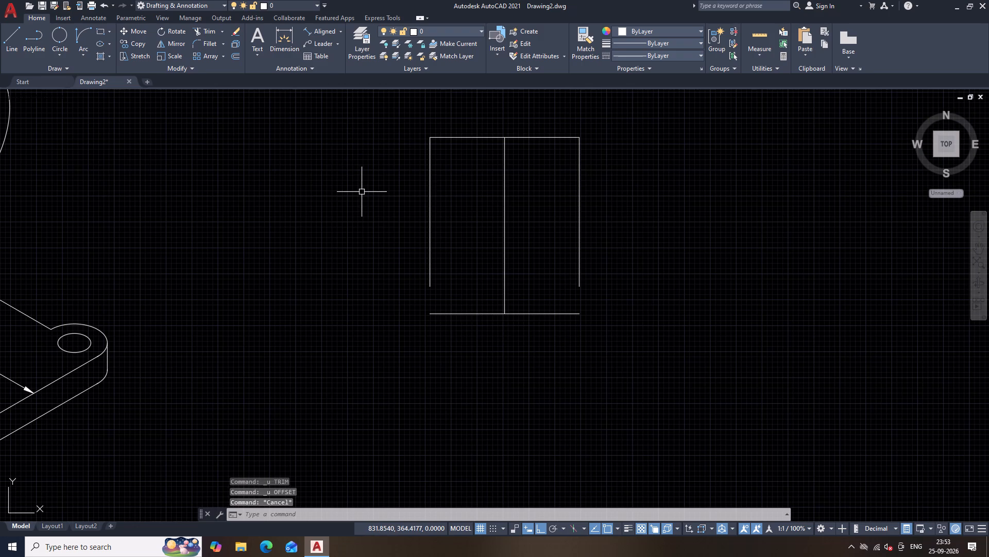
click(386, 113)
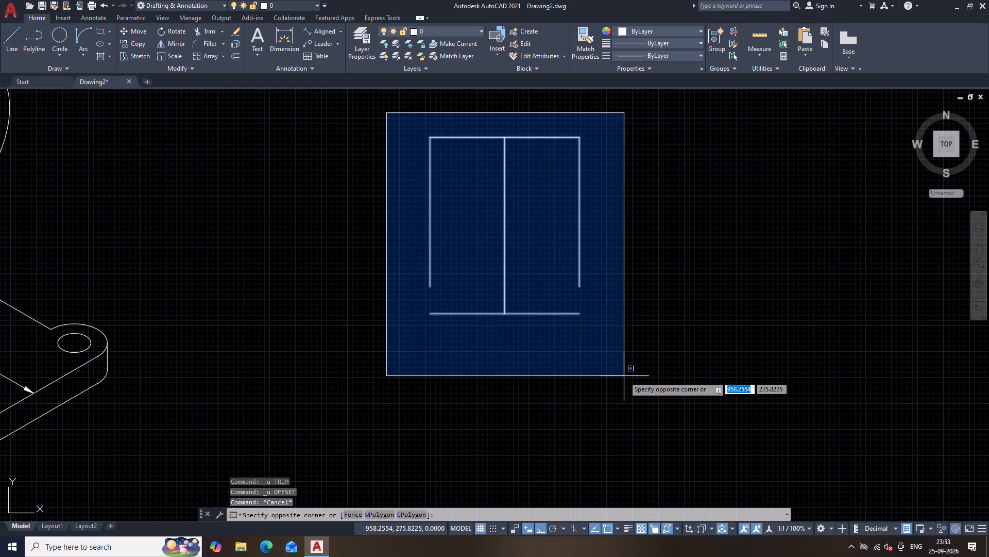
click(624, 376)
key(Delete)
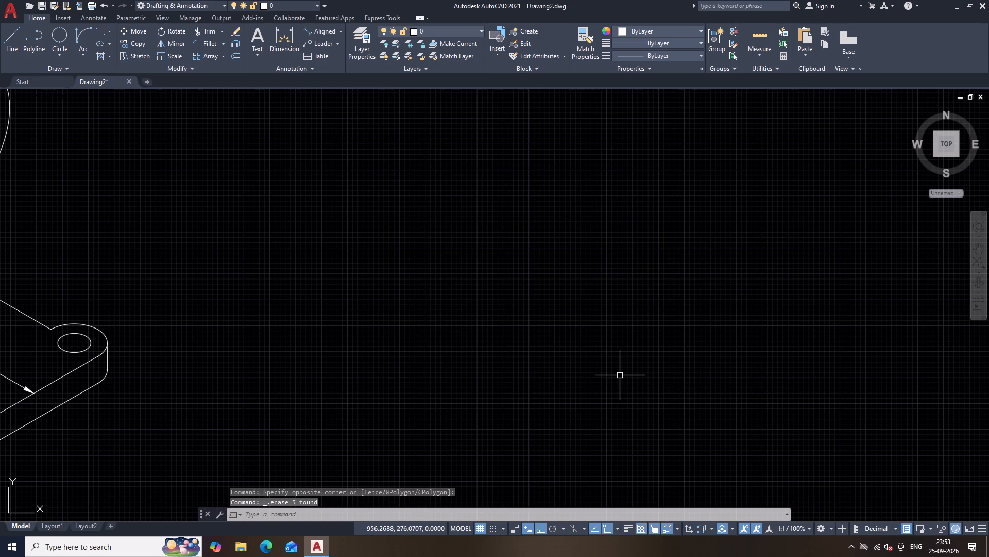
Draw a 72 by 72 rectangle in the empty space beside the isometric bracket.
text(REC)
key(space)
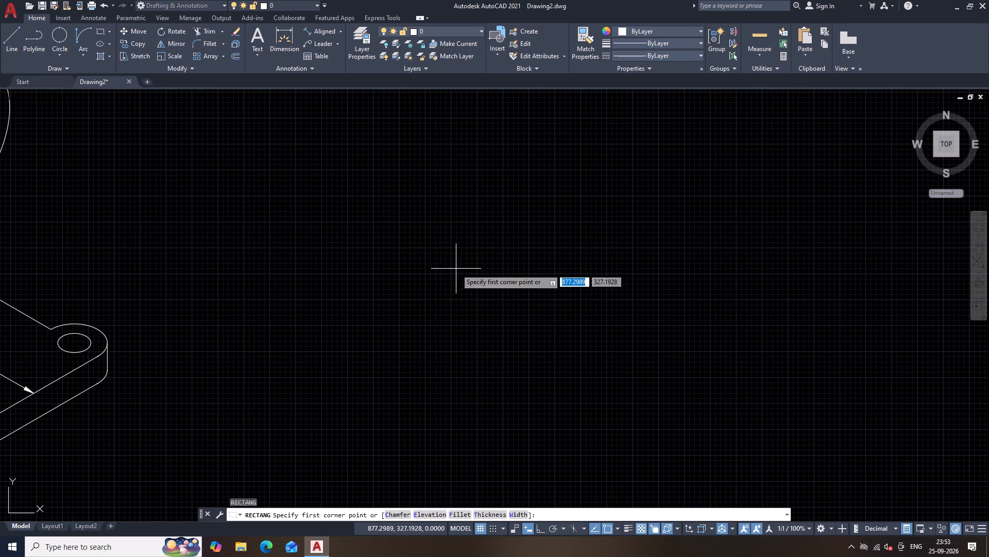
click(410, 215)
text(72)
key(Tab)
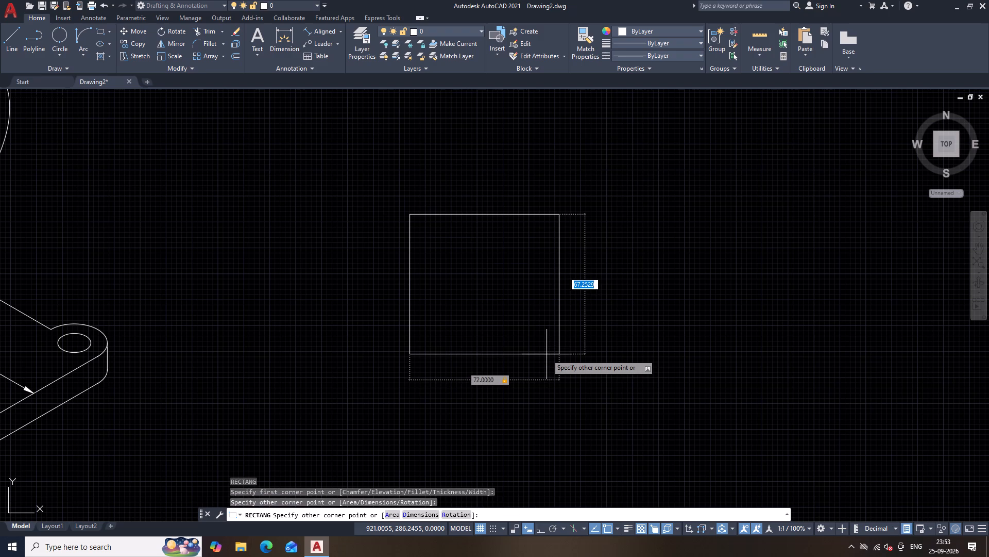
text(72)
key(Return)
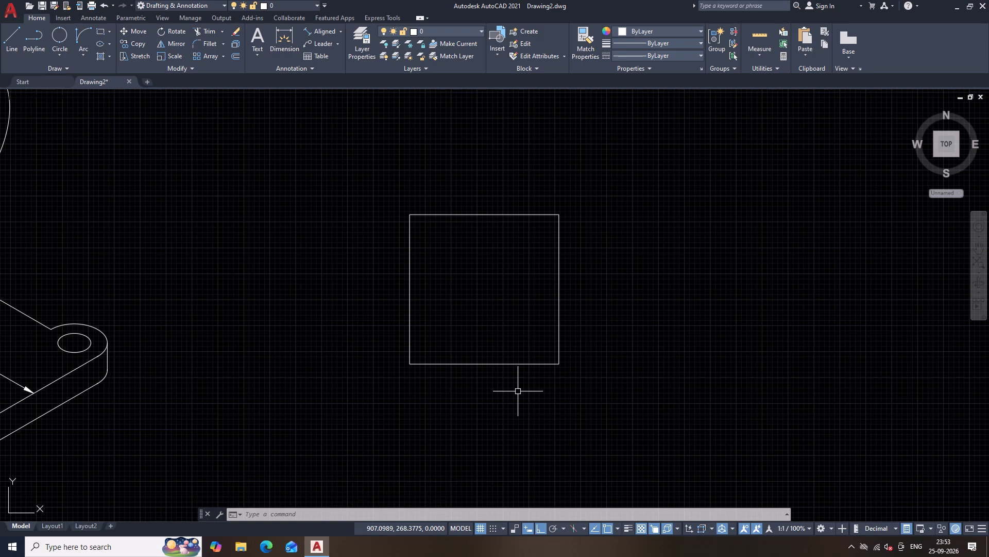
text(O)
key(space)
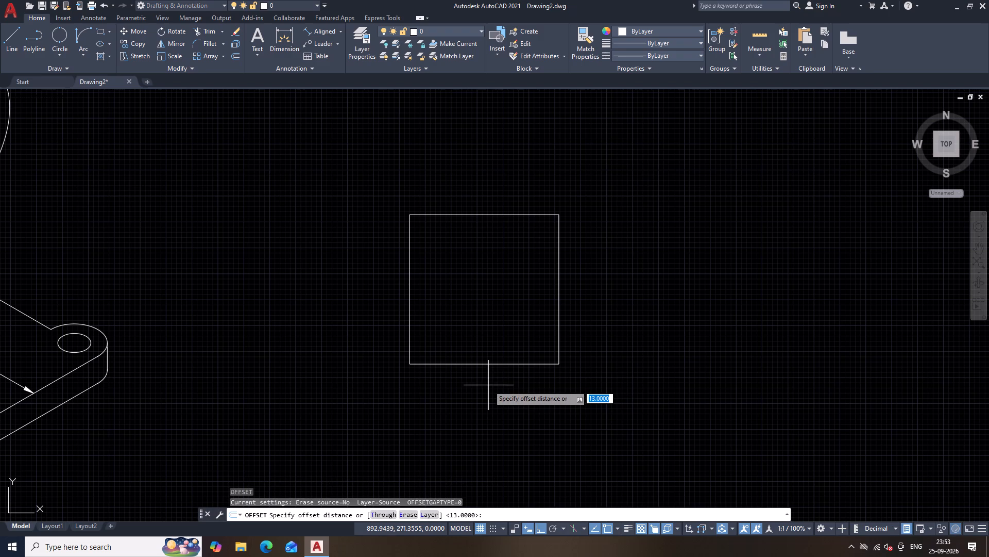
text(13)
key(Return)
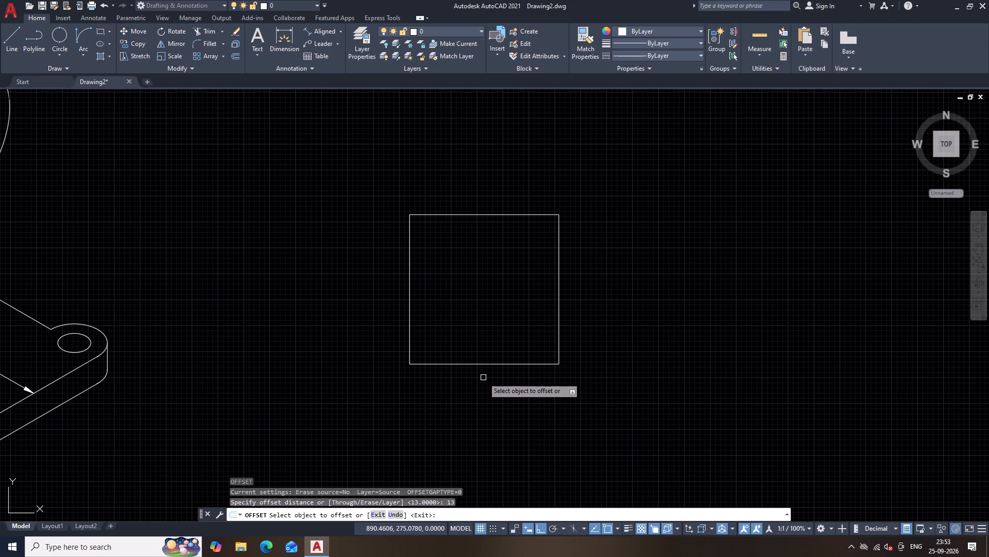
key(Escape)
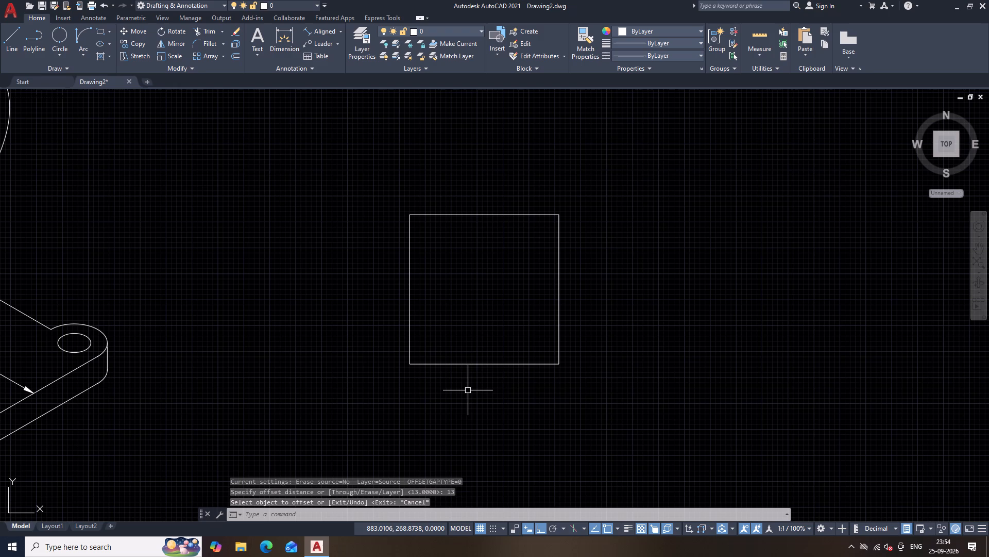
Explode the 72 by 72 square into separate lines.
drag(373, 179, 394, 250)
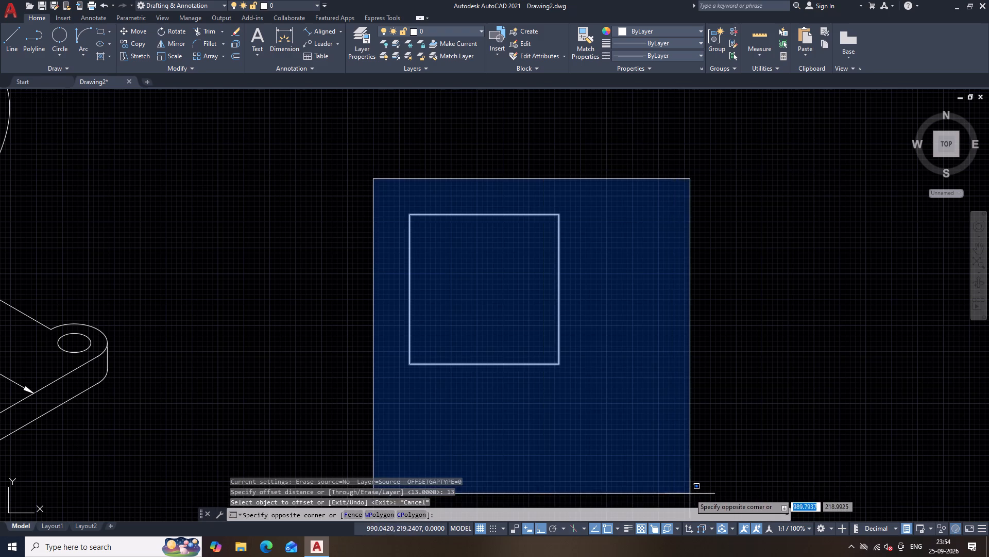
click(670, 485)
key(e)
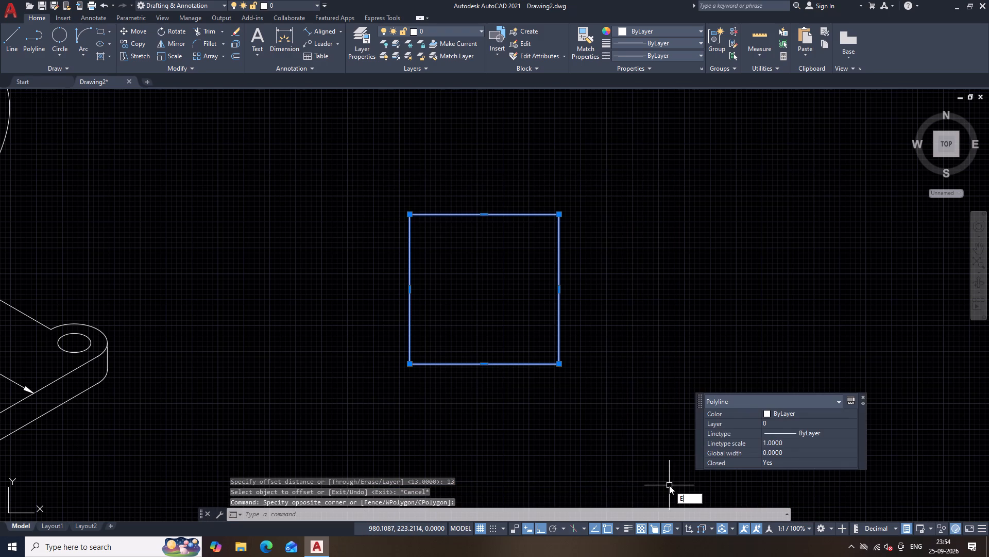
key(BackSpace)
key(x)
key(space)
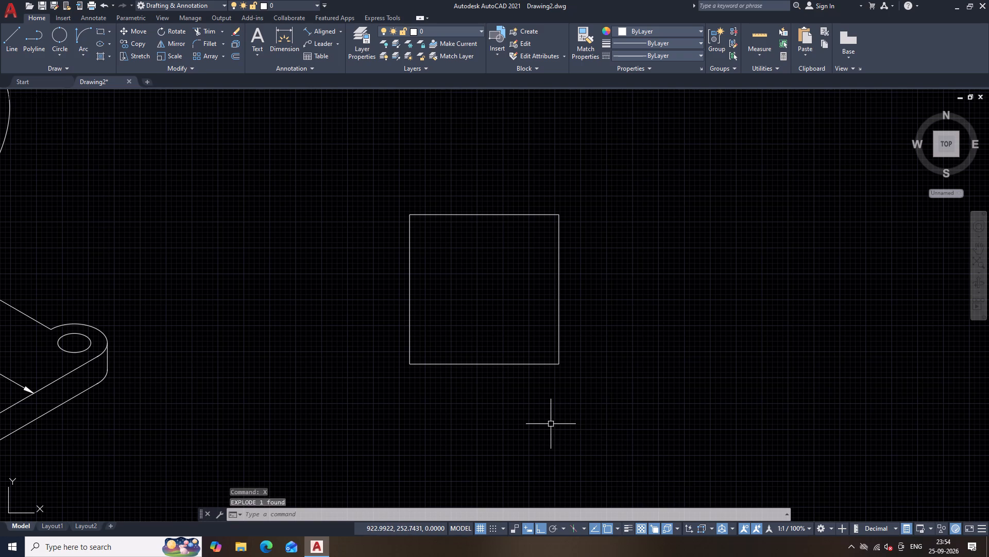
Offset the square's bottom edge 13 outward, below the square.
text(O)
key(space)
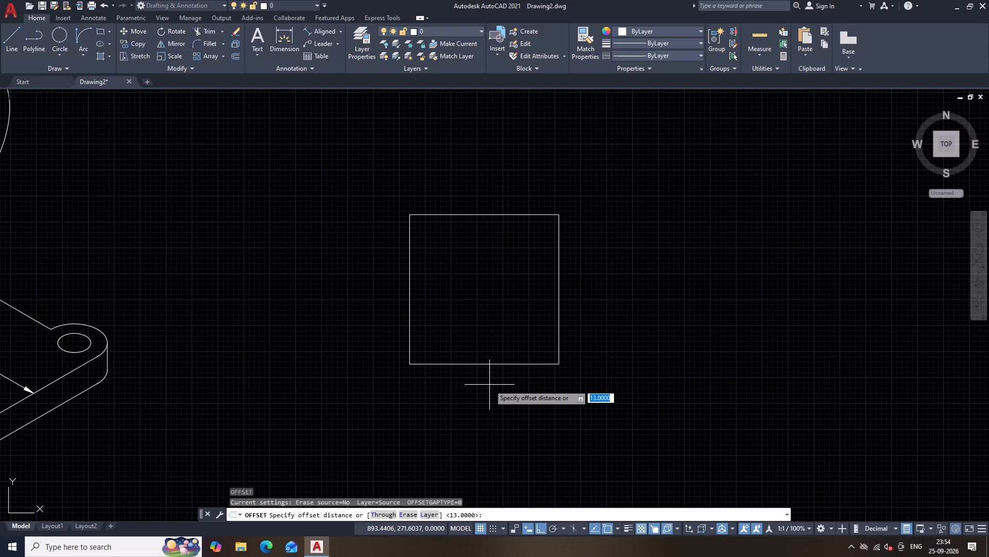
key(Return)
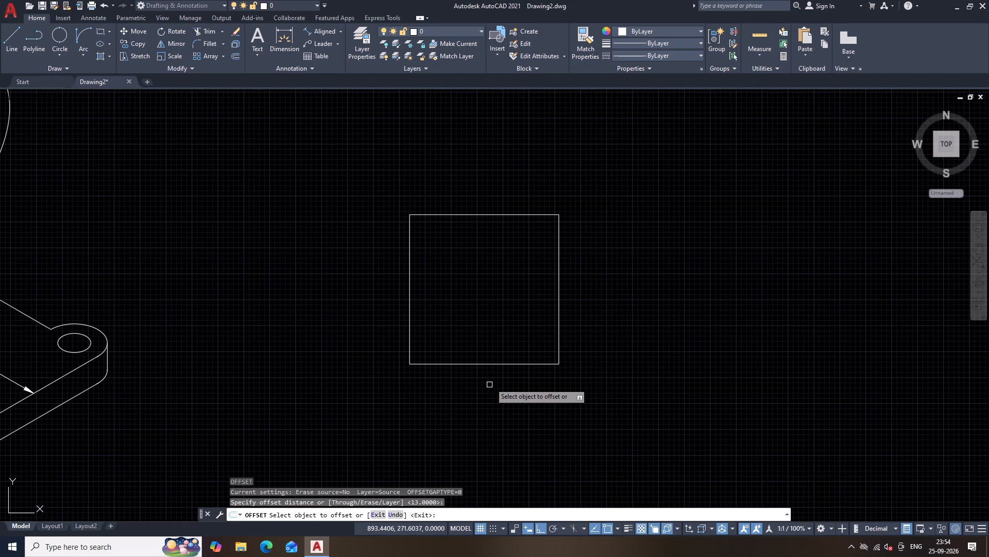
click(490, 363)
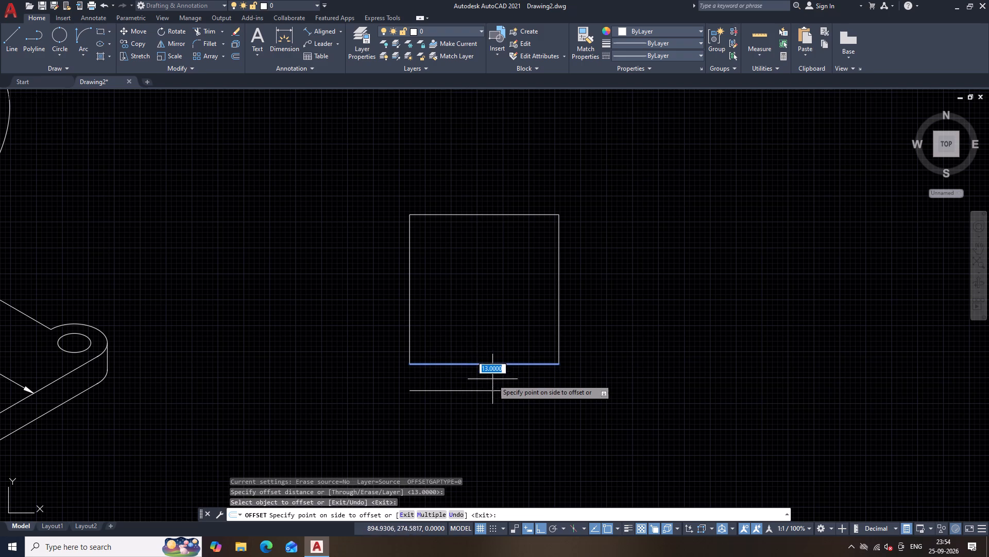
click(492, 383)
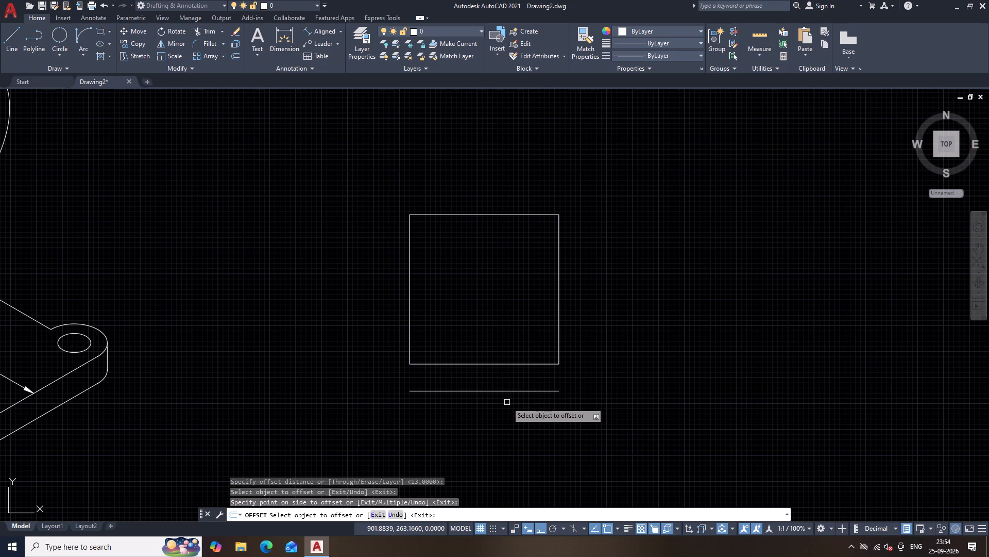
key(Escape)
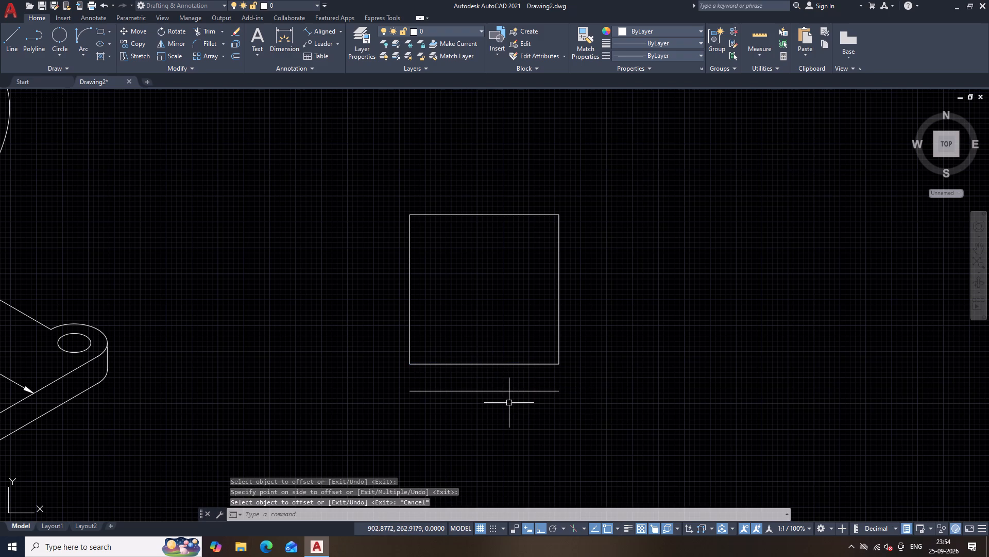
Draw a circle of radius 13 centred on each of the square's two bottom corners.
text(C)
key(space)
click(411, 365)
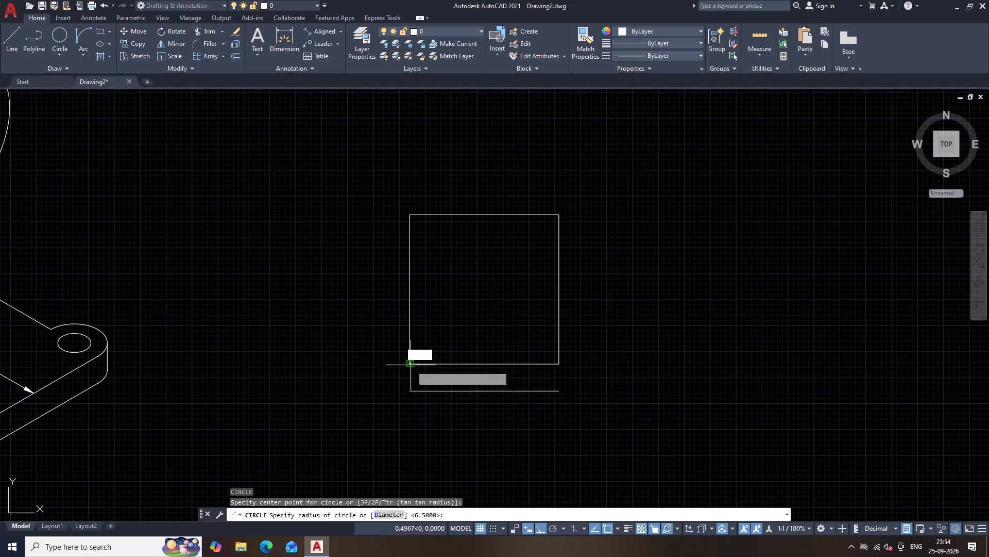
text(130)
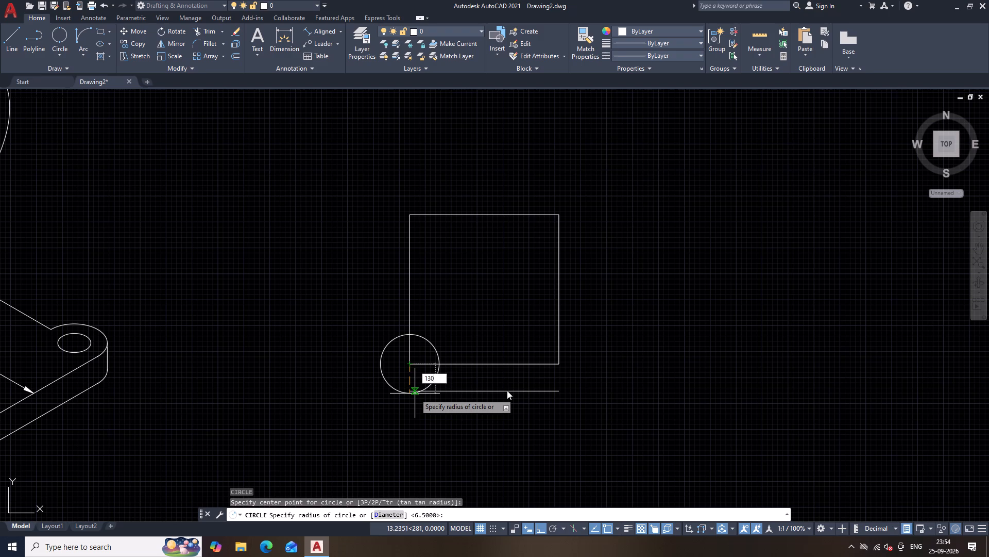
key(BackSpace)
key(Return)
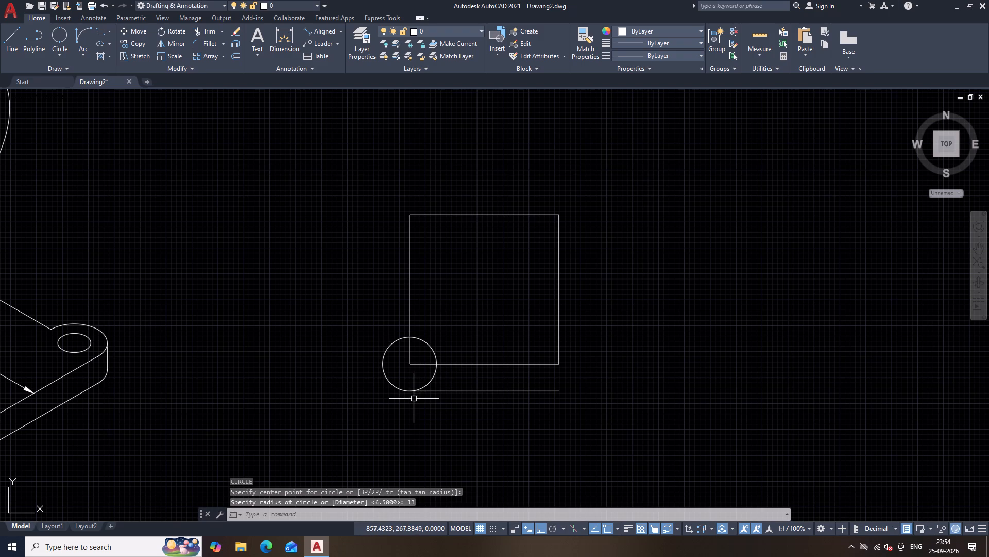
key(space)
click(556, 365)
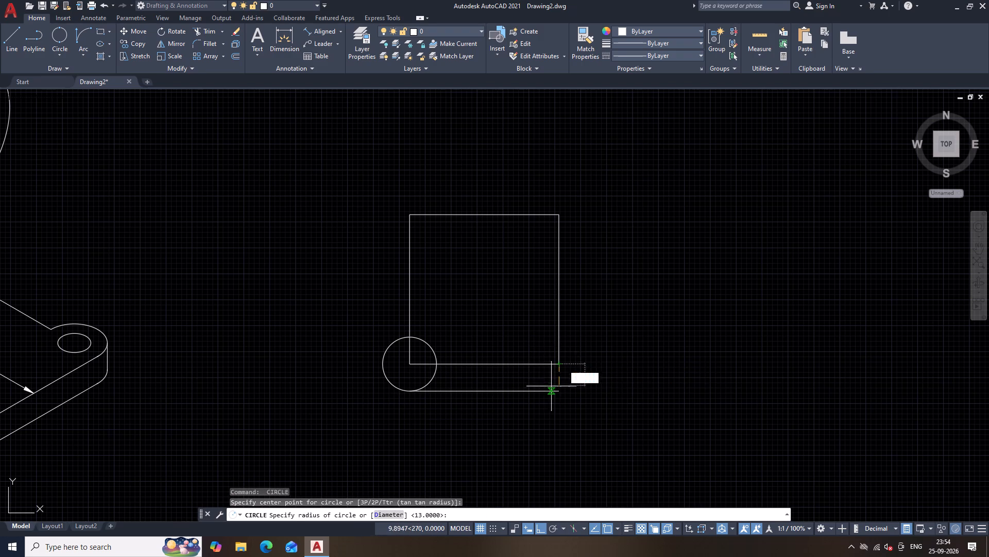
text(13)
key(Return)
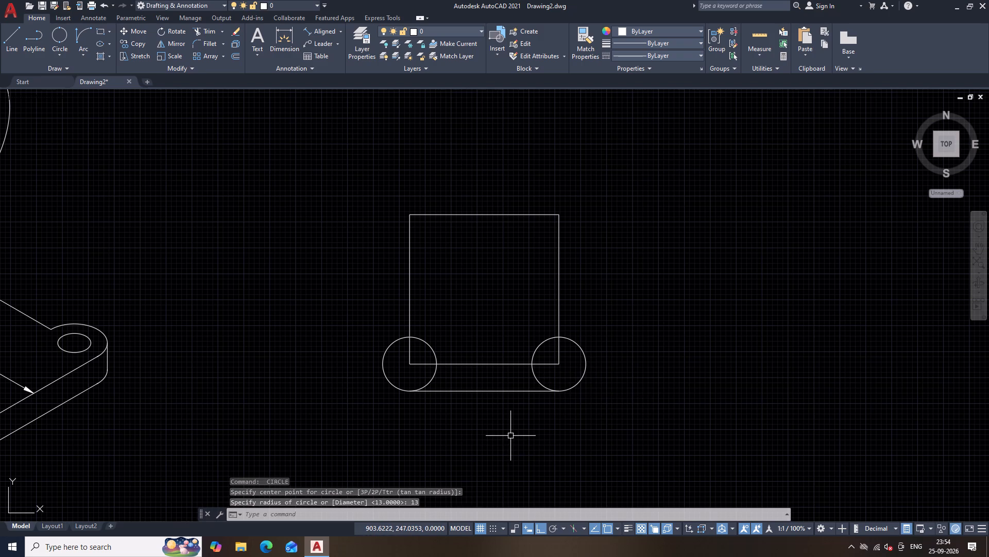
Draw a concentric hole circle of radius 6.5 inside each of the two radius-13 lug circles.
key(space)
click(407, 362)
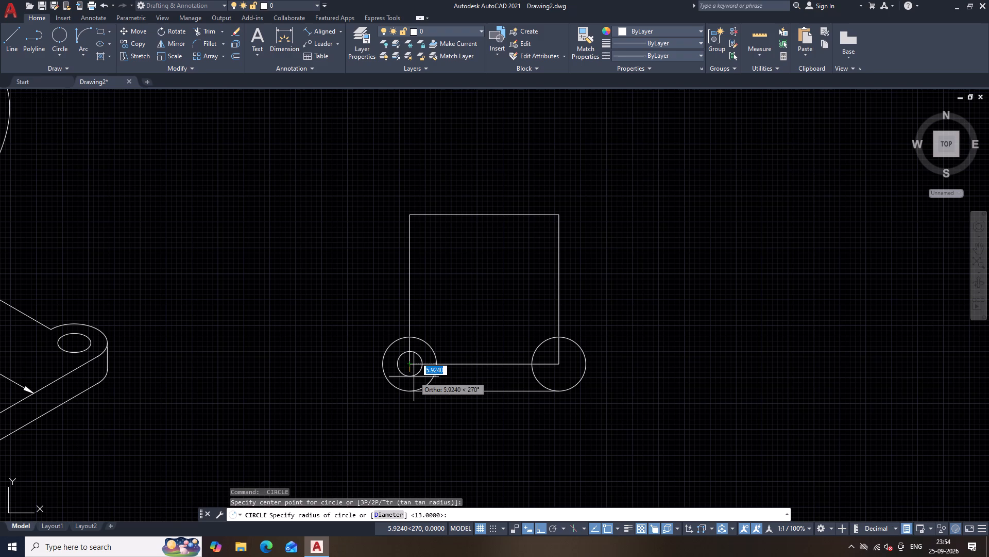
text(6.5)
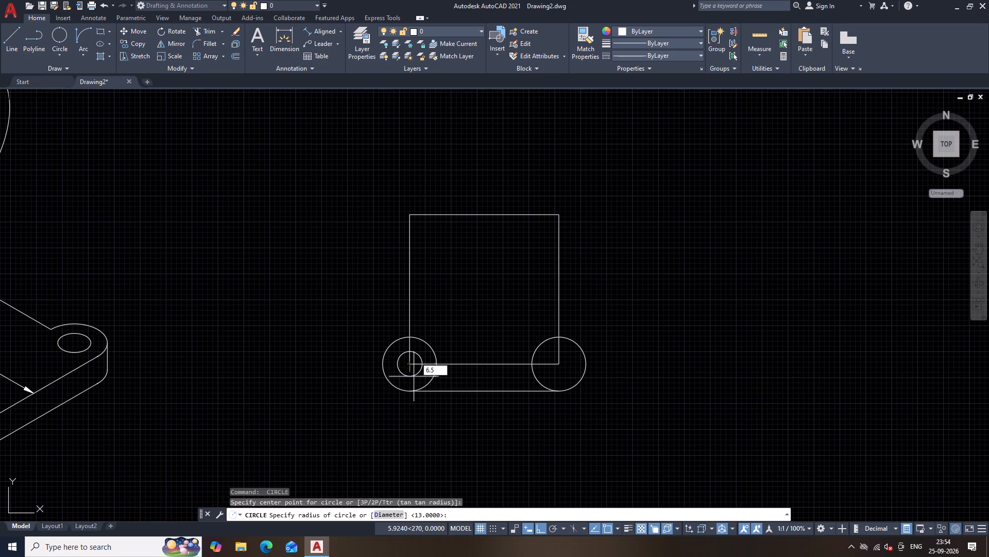
key(Return)
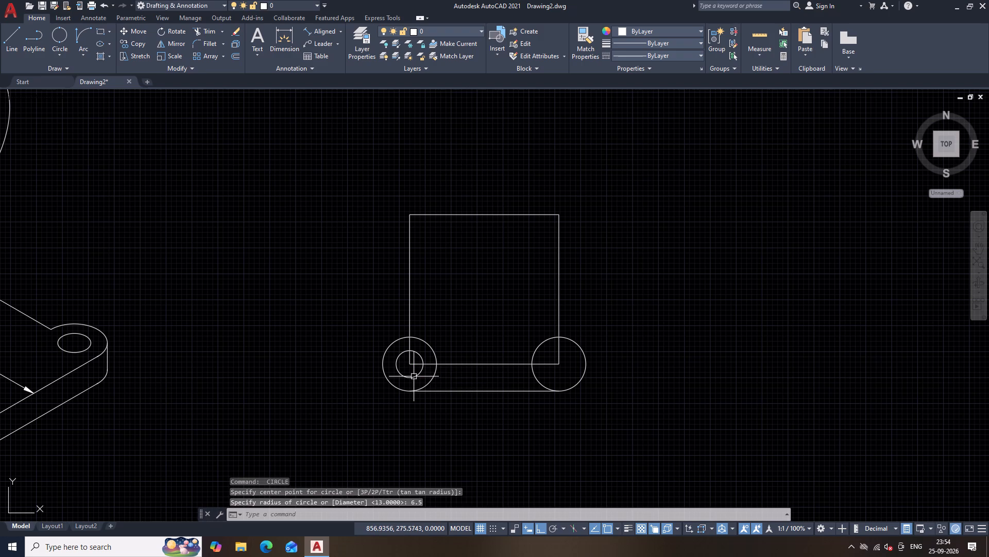
key(space)
click(559, 363)
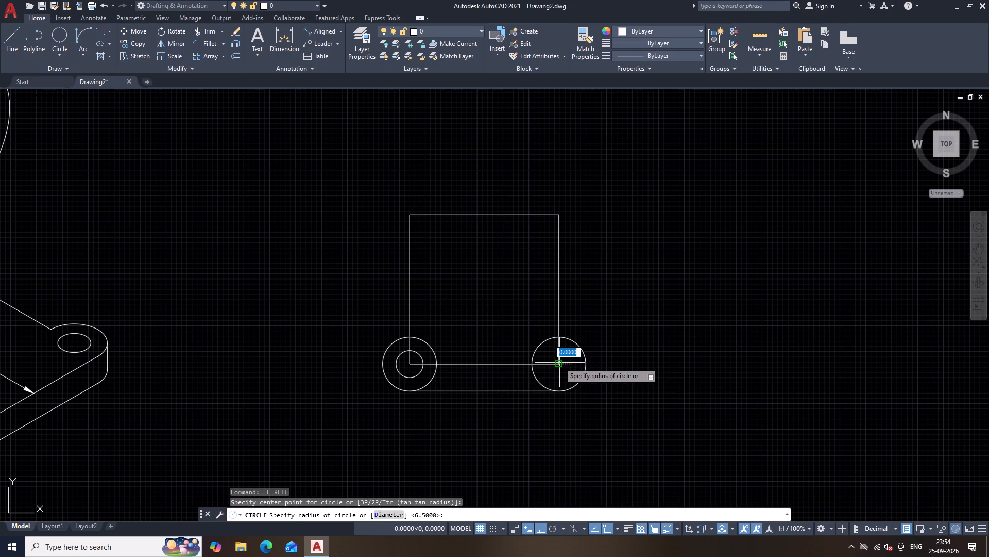
text(6.5)
key(Return)
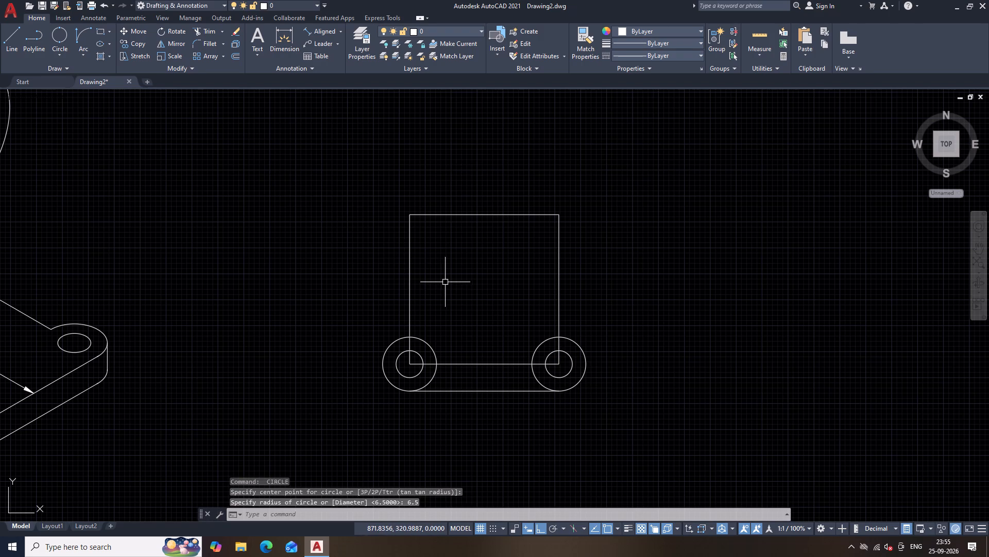
Trim the lug and hole circle arcs inside the square, plus the inner radius-13 arcs between its bottom edge and the offset line.
text(TR)
key(space)
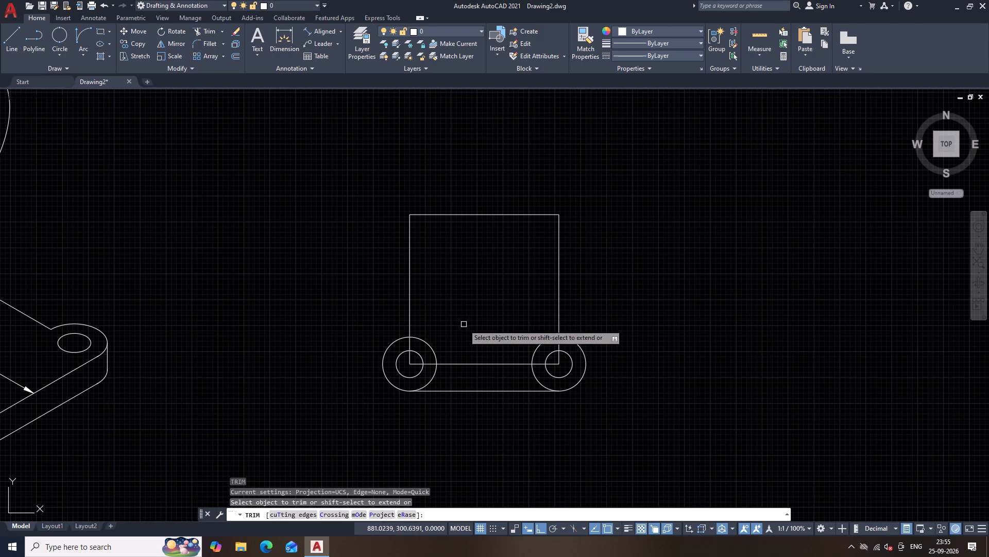
click(423, 343)
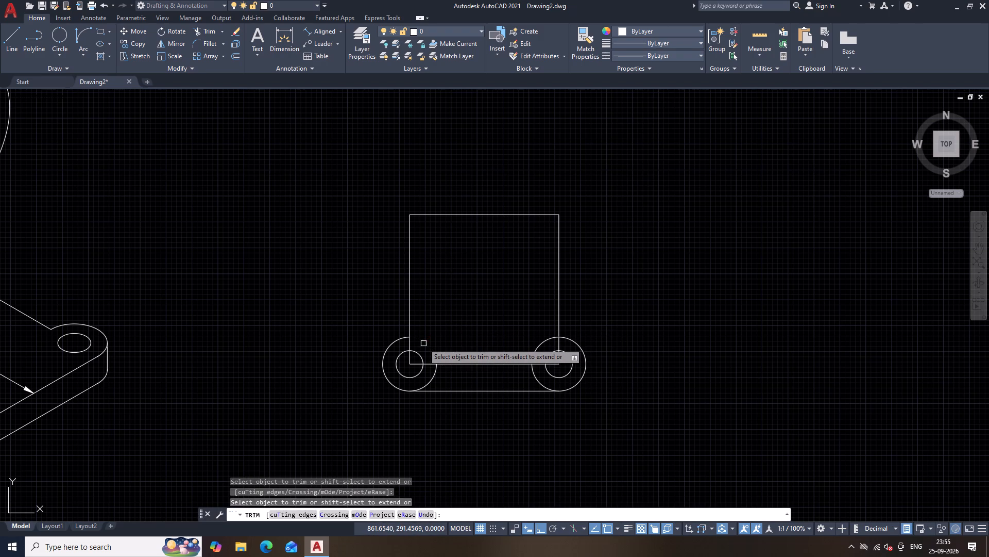
click(421, 356)
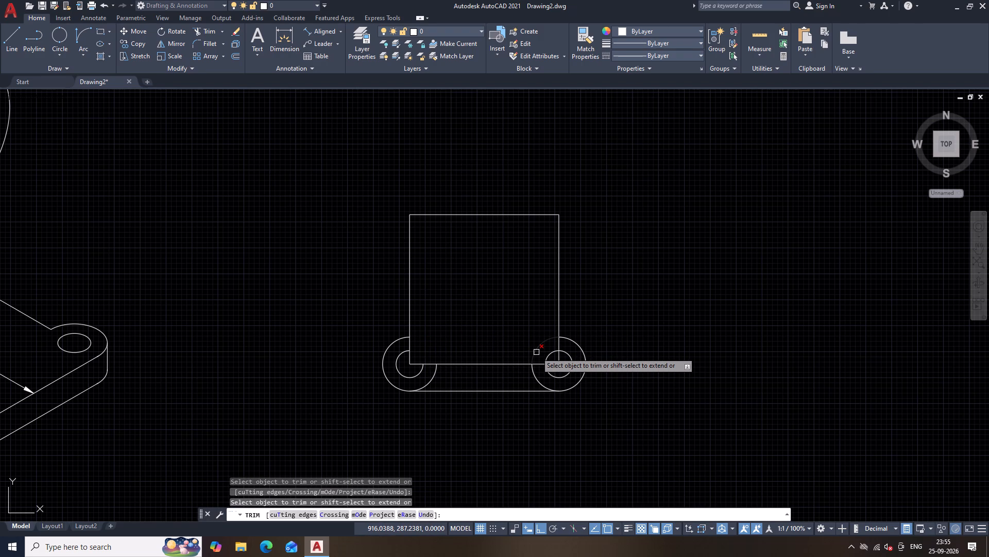
click(537, 352)
click(548, 359)
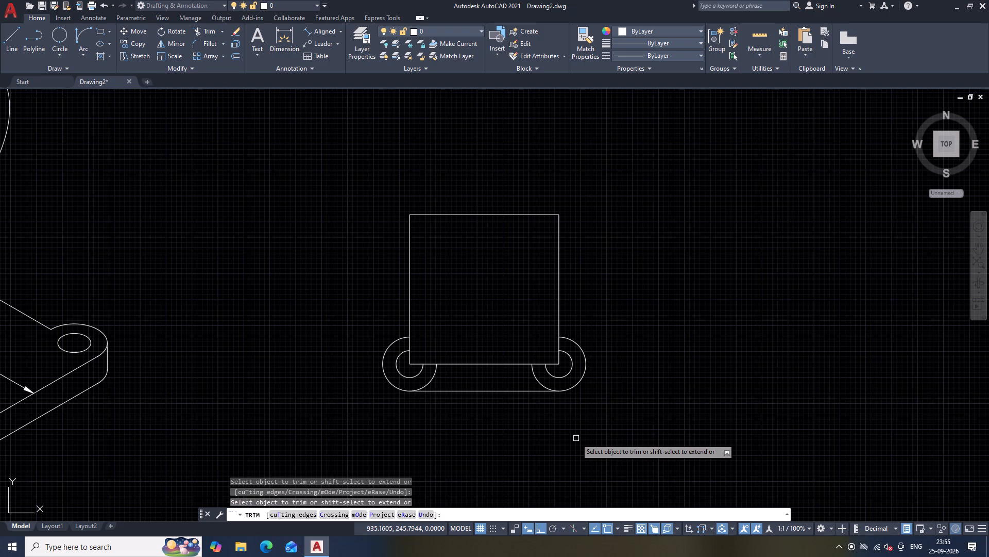
click(430, 379)
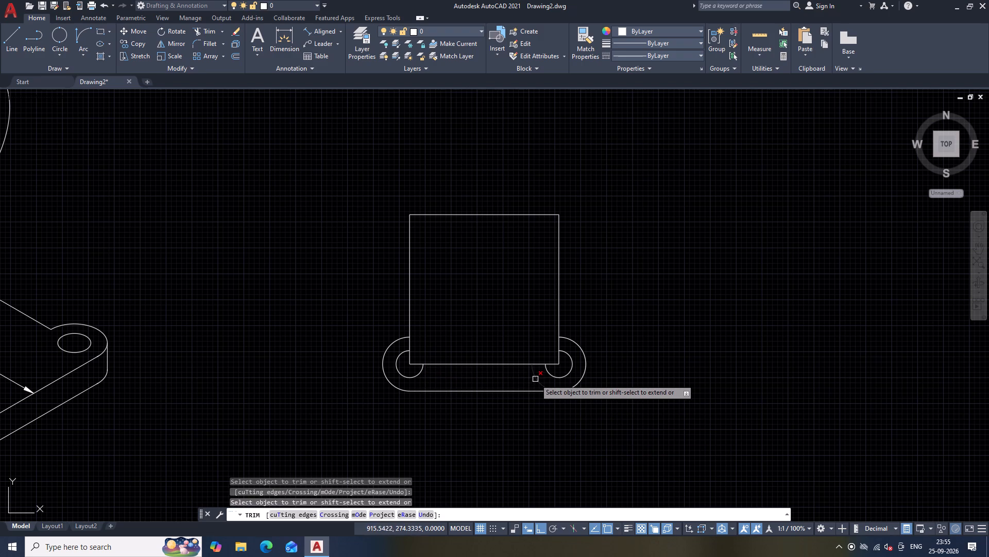
click(536, 379)
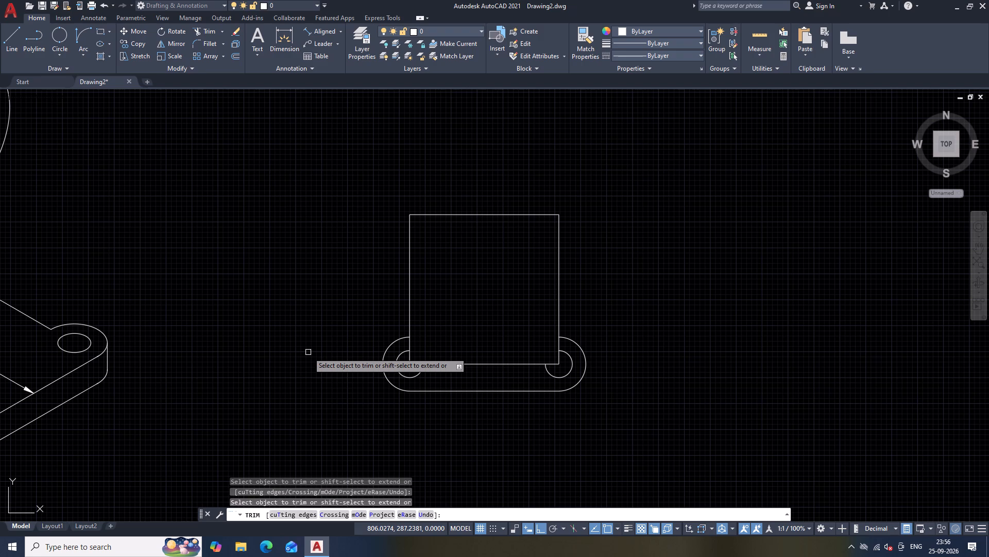
scroll(308, 352, down, 2)
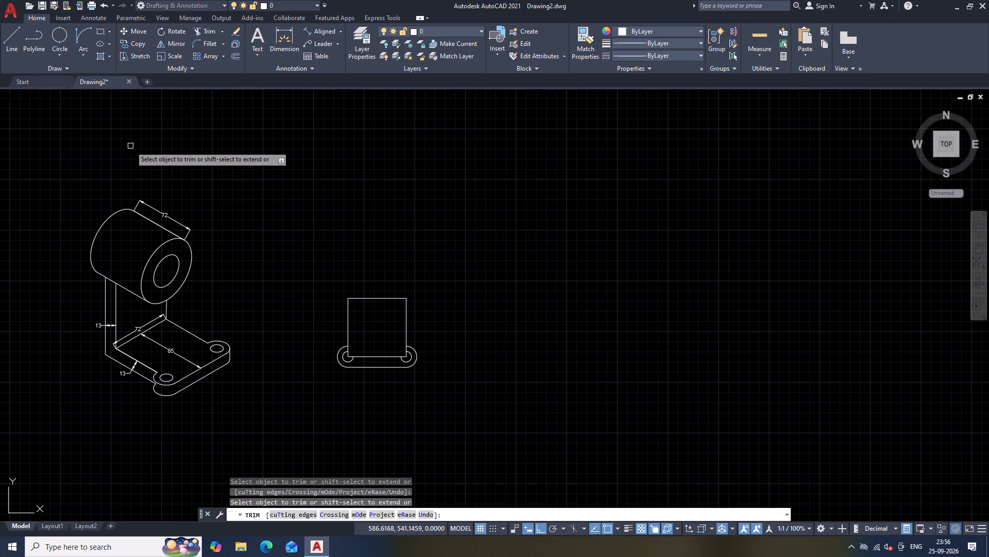
key(Escape)
Save the drawing in Documents under the name RUBI ISOMETRY.
key(ctrl+s)
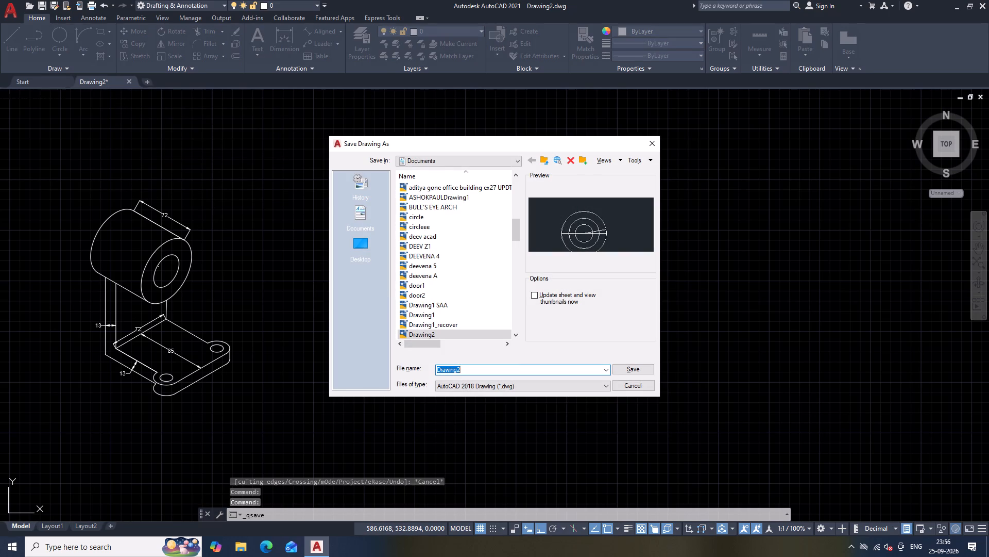
text(RUBI ISOMETRY)
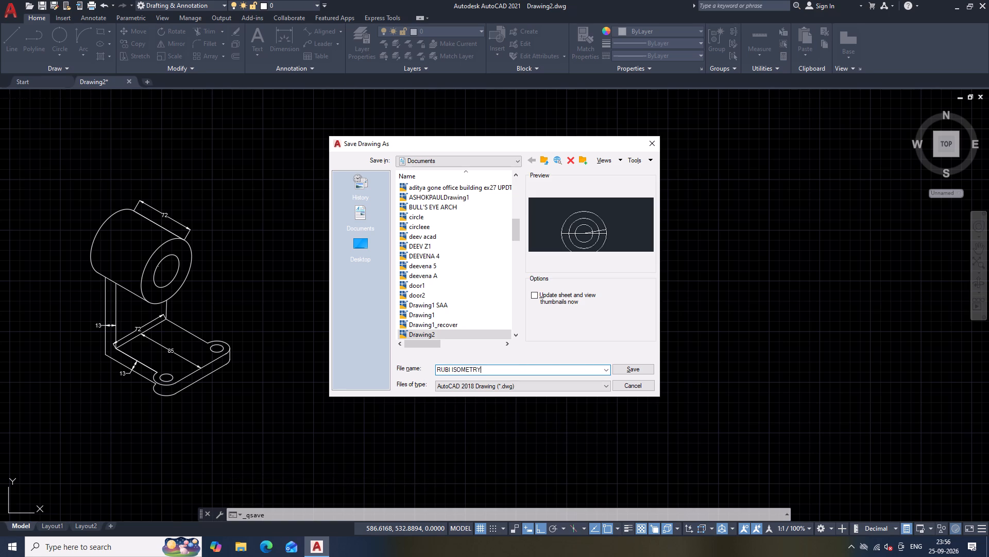
key(Return)
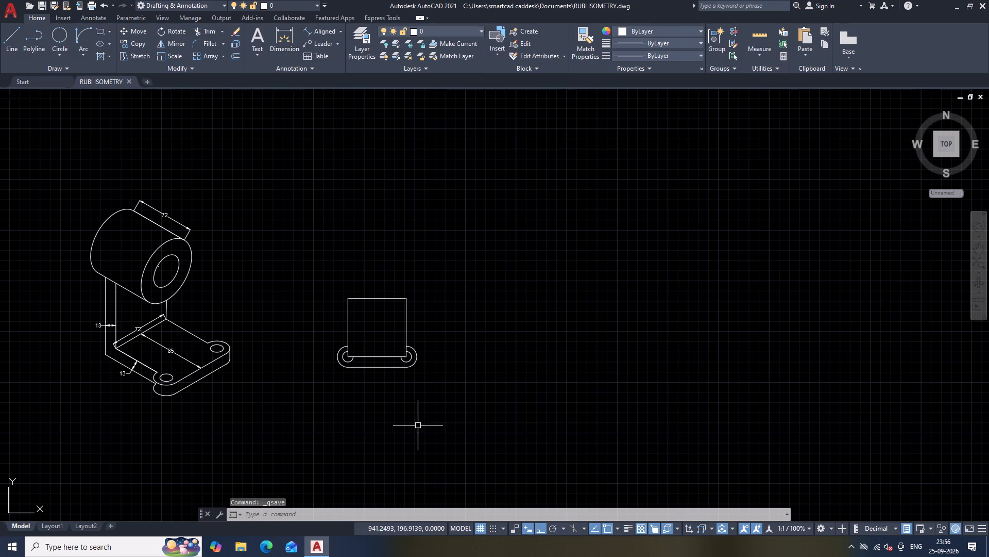
key(ctrl+s)
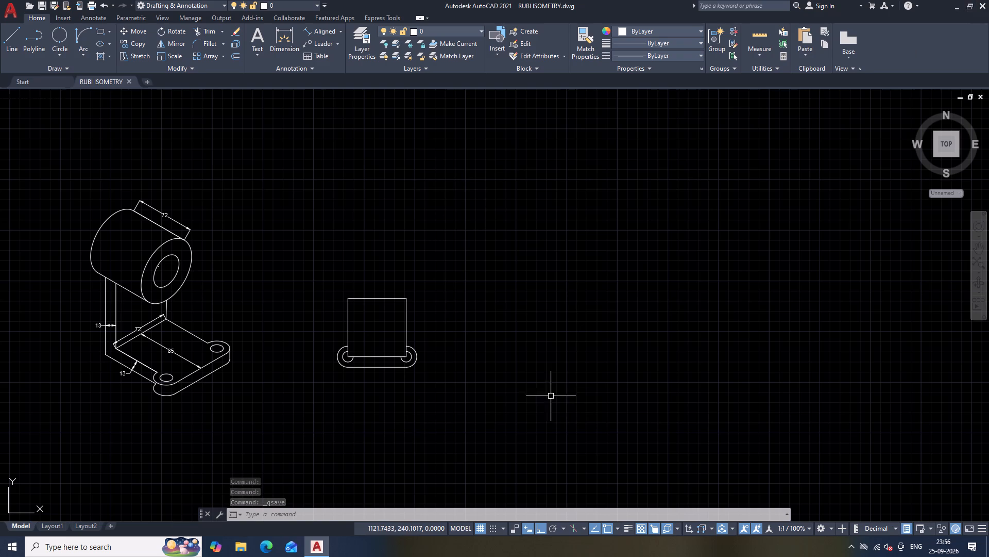
Draw a vertical centre line from the midpoint of the square's top edge to the midpoint of its bottom edge.
scroll(505, 396, up, 1)
scroll(505, 396, down, 1)
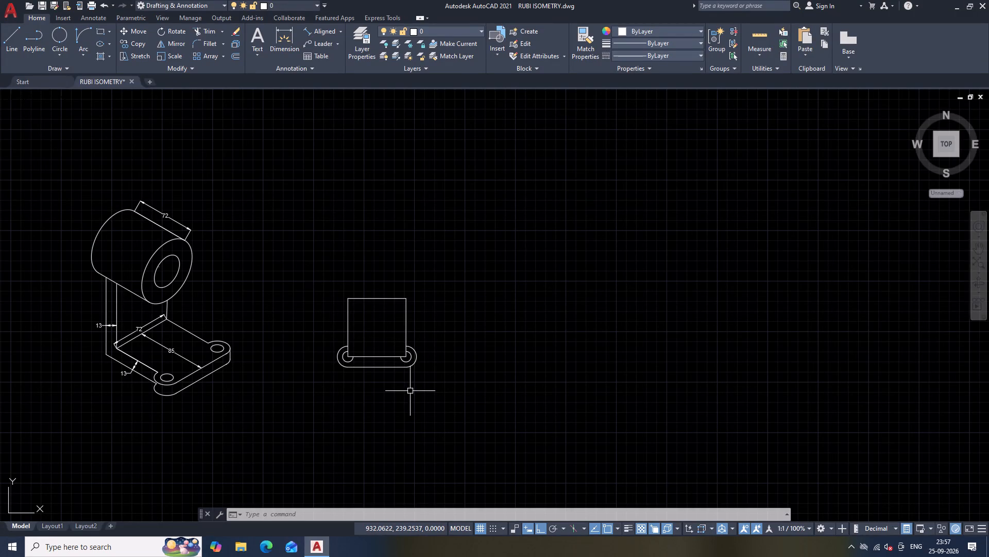
key(l)
key(space)
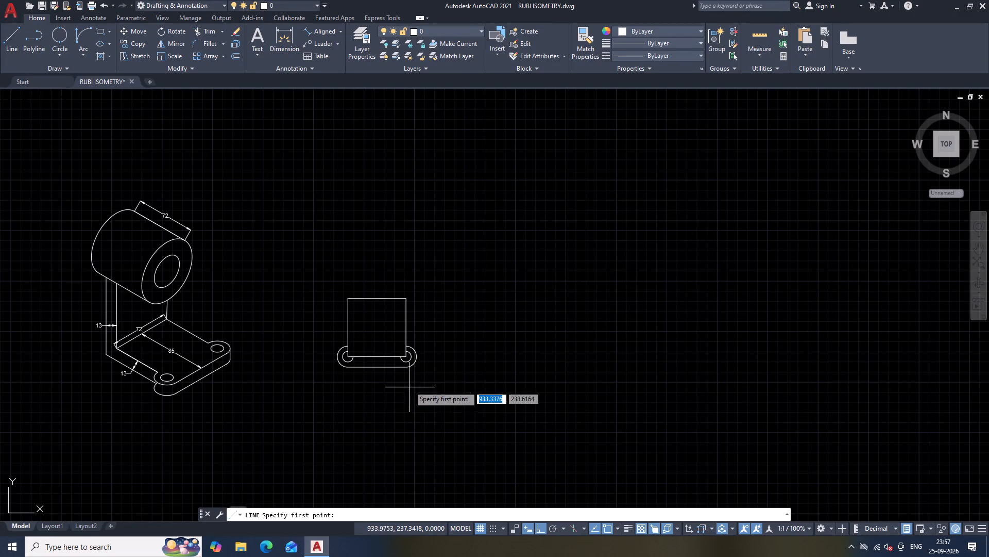
click(378, 300)
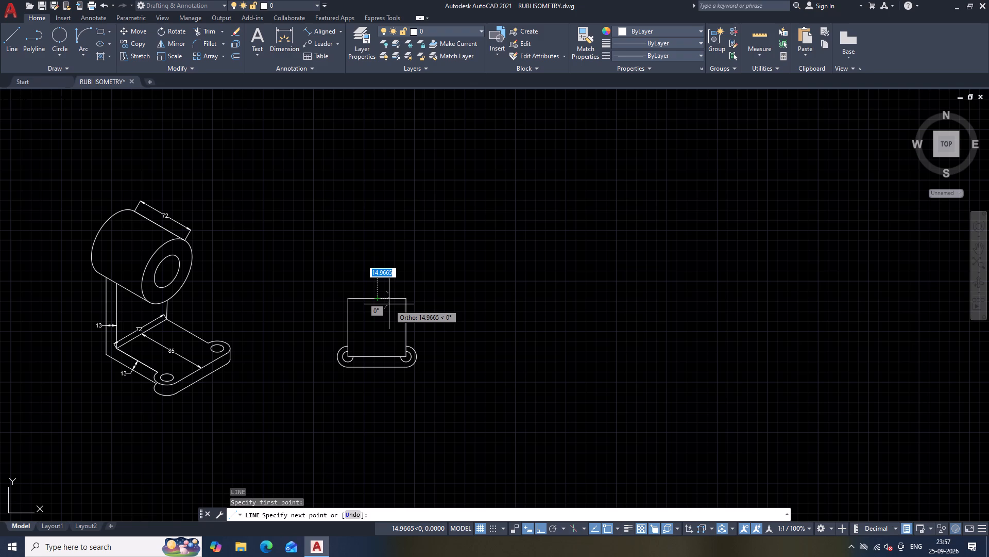
click(379, 357)
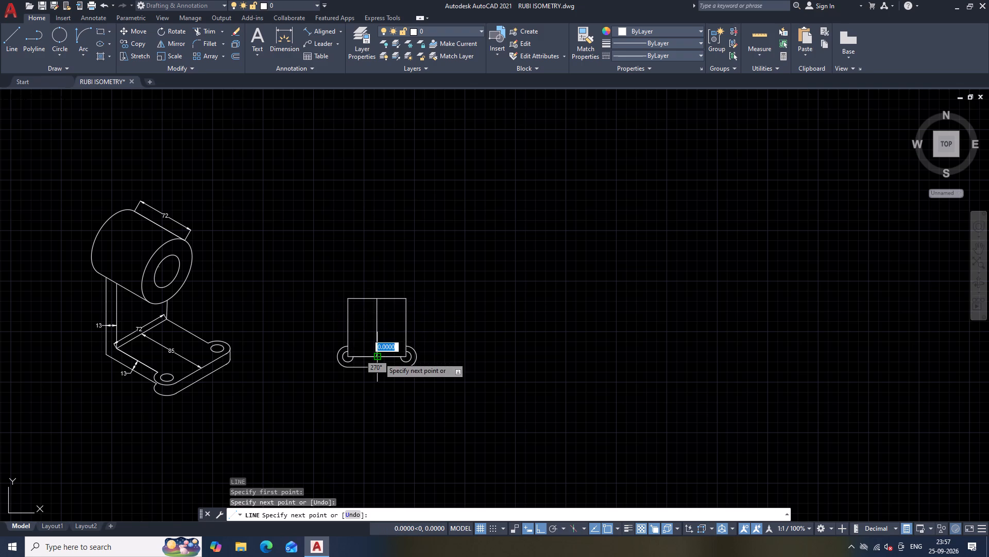
key(Escape)
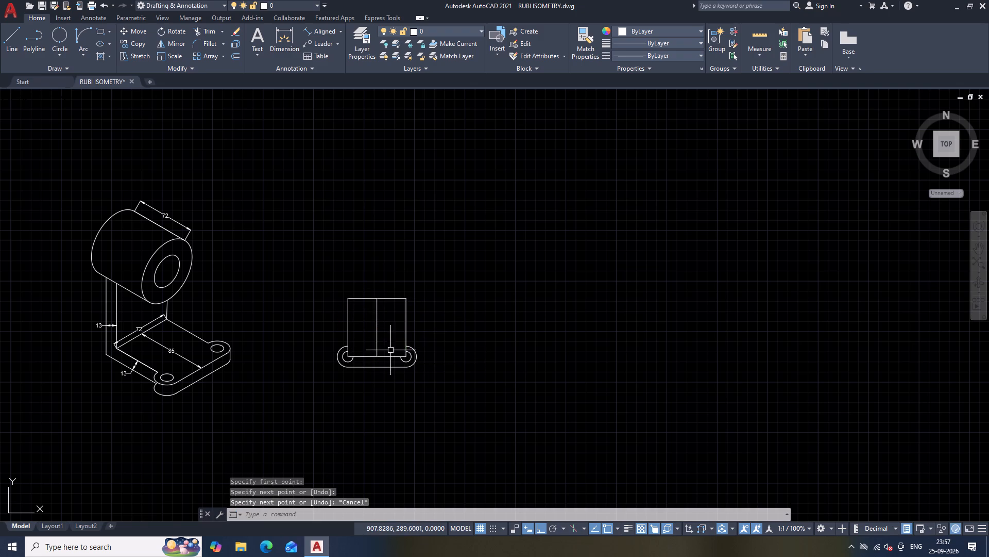
Offset the square's vertical centre line by 18 to both sides.
key(o)
key(space)
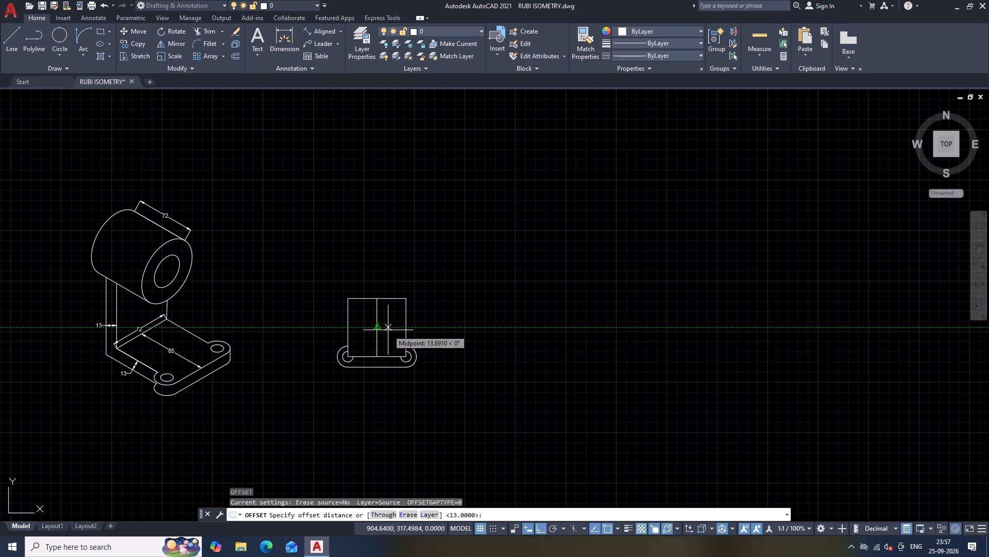
key(1)
key(8)
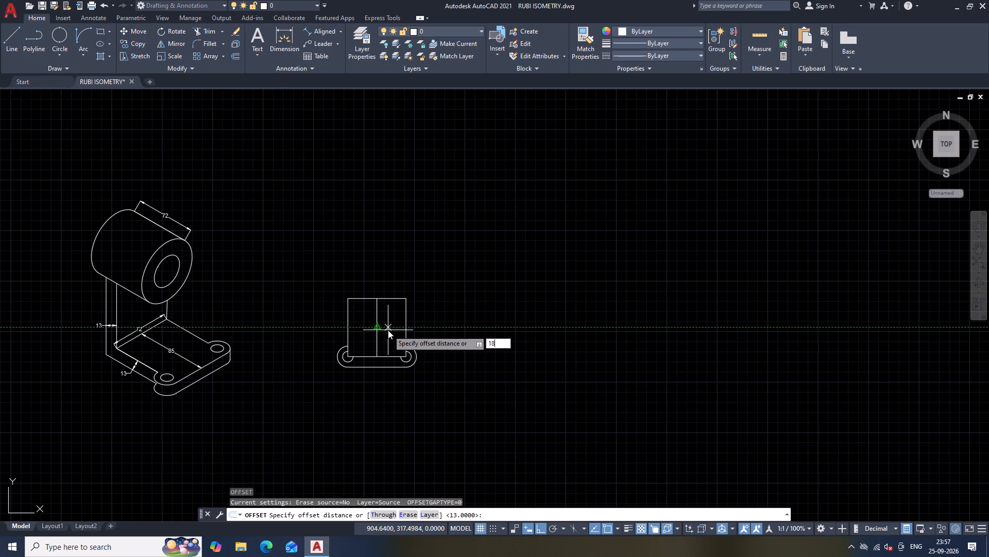
key(Return)
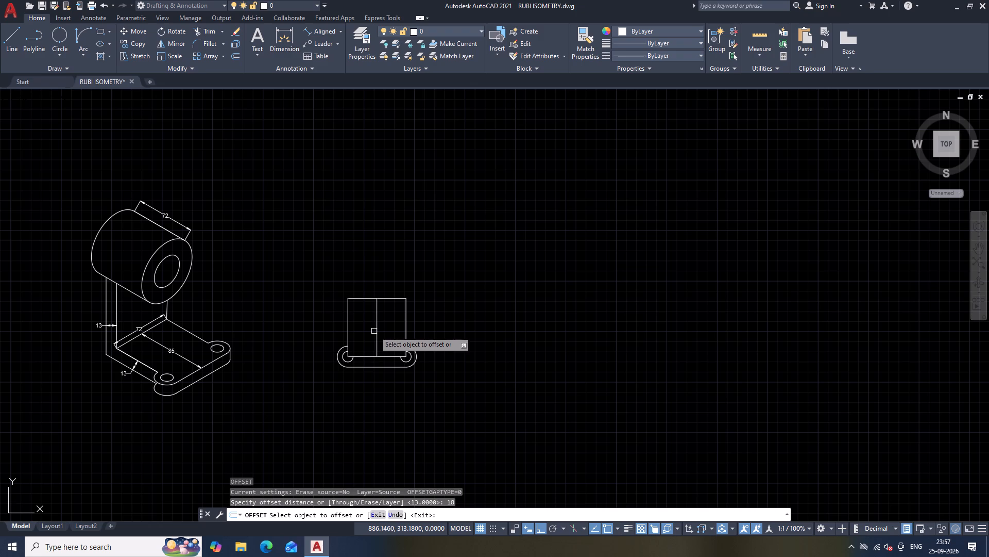
click(378, 332)
click(393, 334)
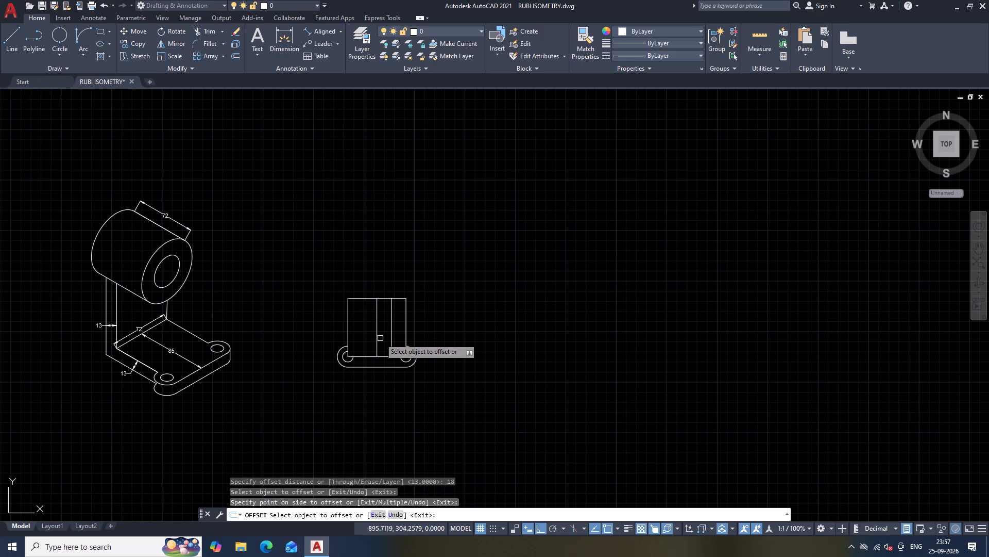
click(378, 338)
click(366, 334)
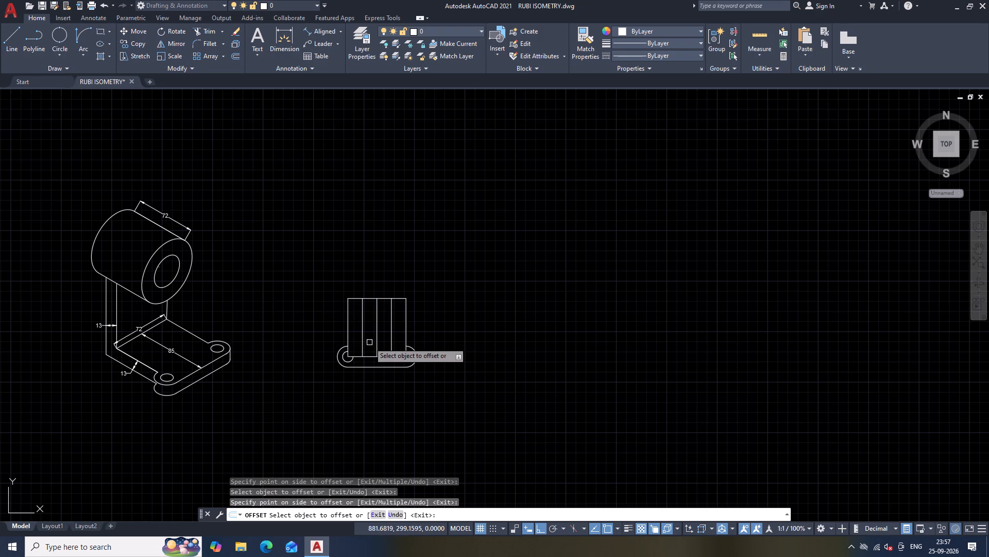
key(Escape)
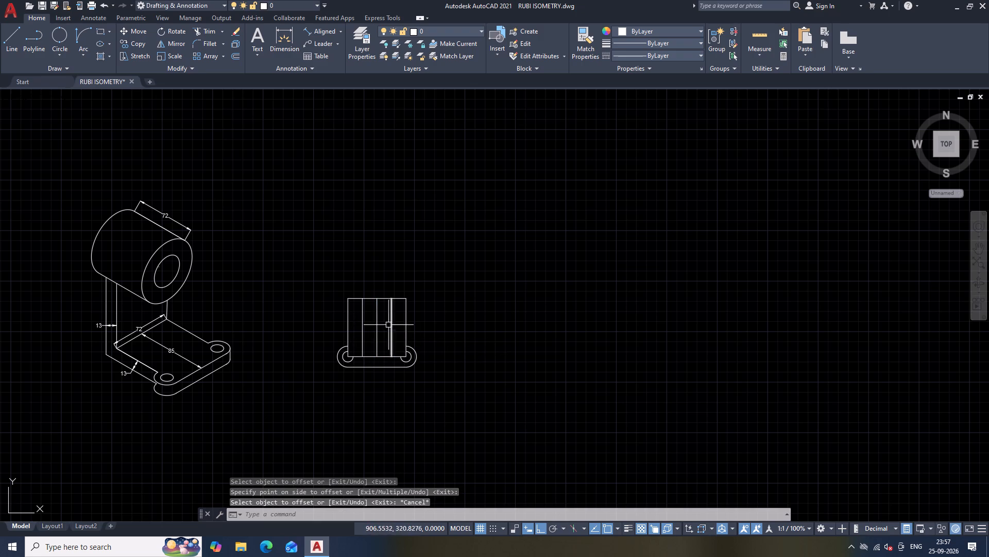
Delete the vertical centre line, keeping the two offset lines.
click(378, 330)
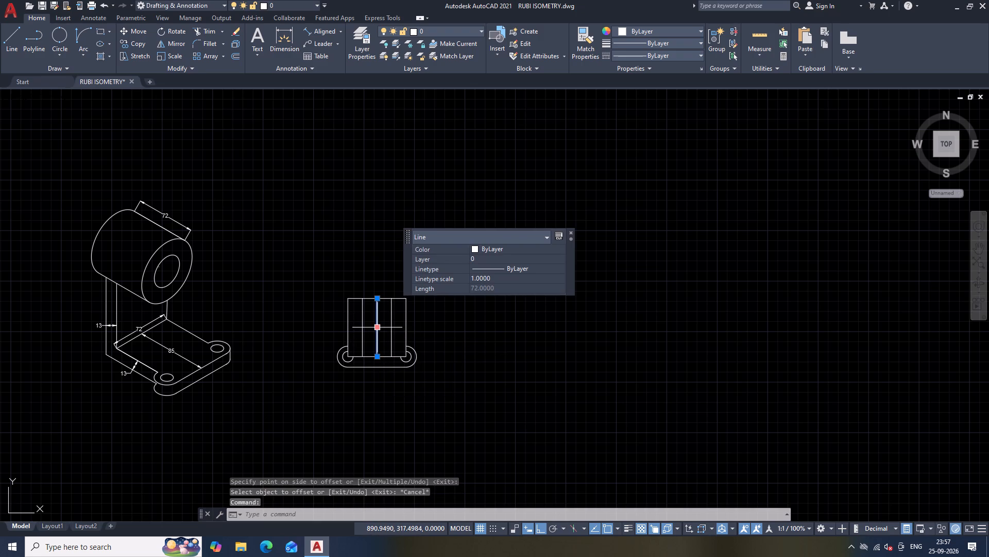
key(Delete)
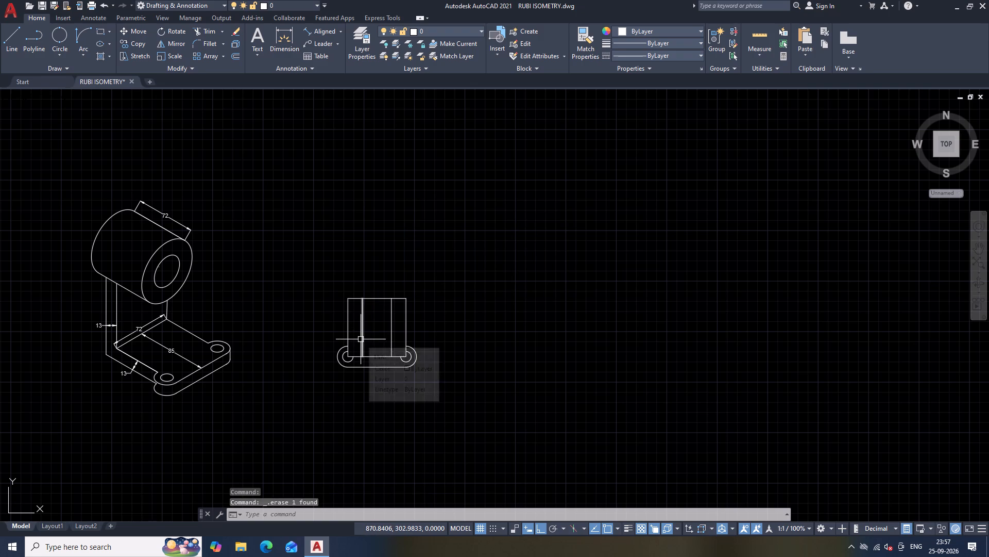
Load the HIDDEN linetype from acad.lin into the drawing.
drag(362, 345, 369, 348)
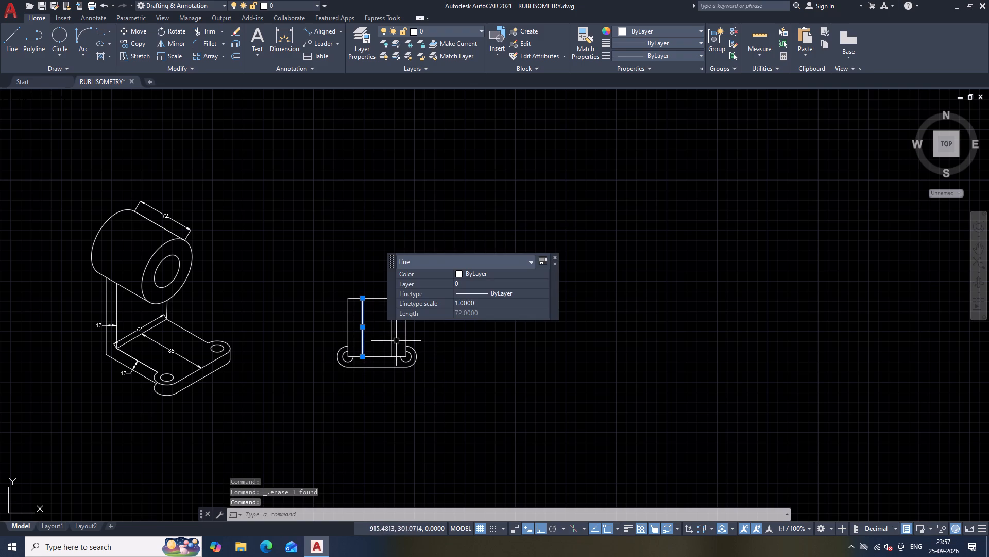
click(391, 345)
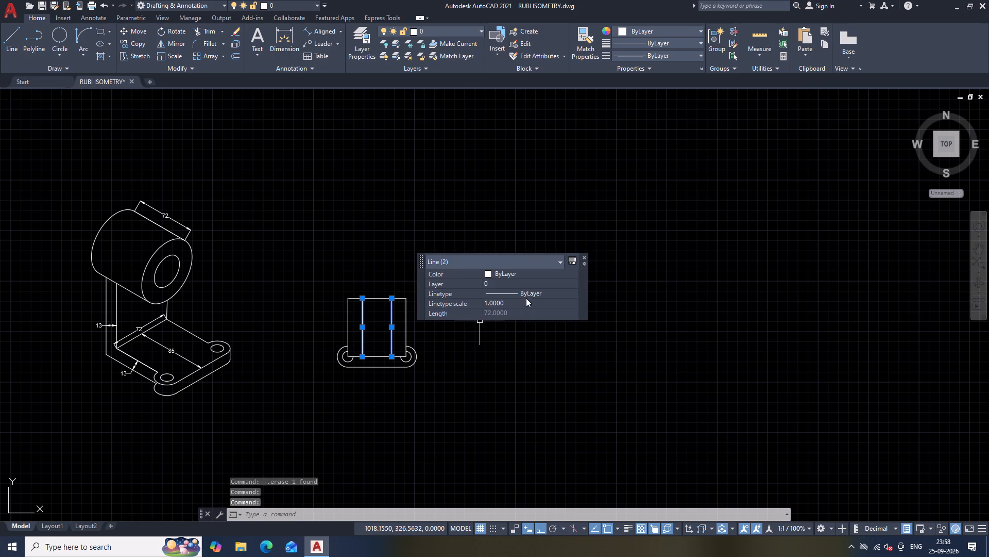
click(532, 292)
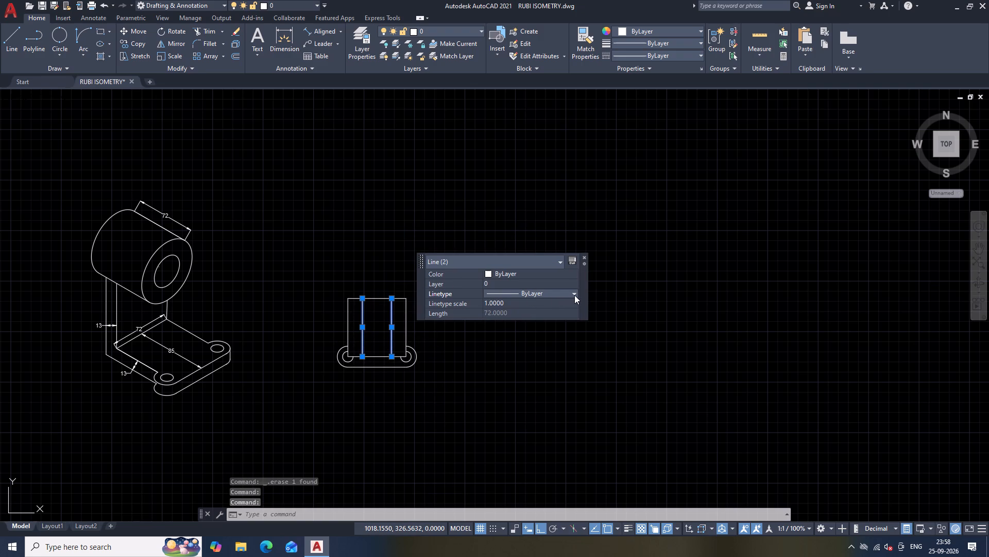
click(574, 295)
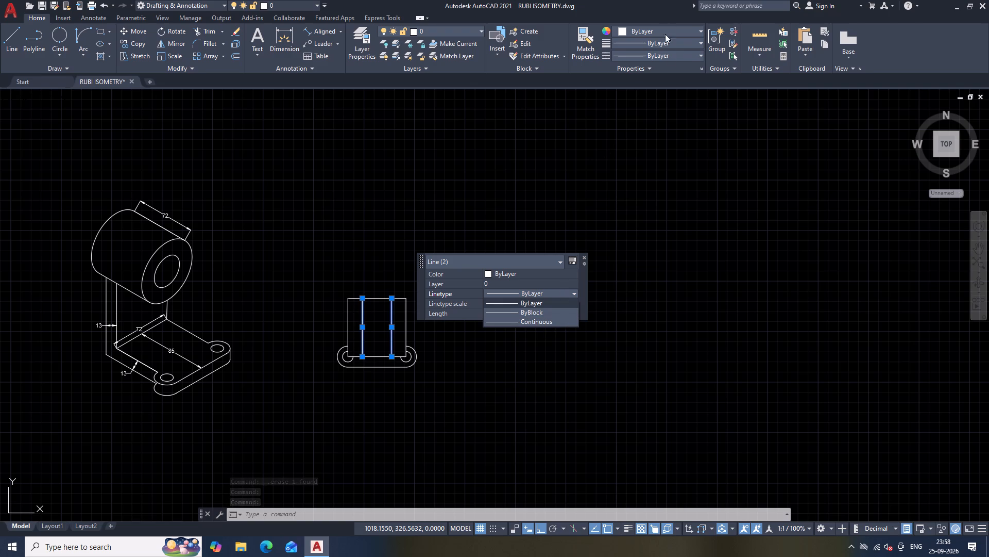
click(701, 56)
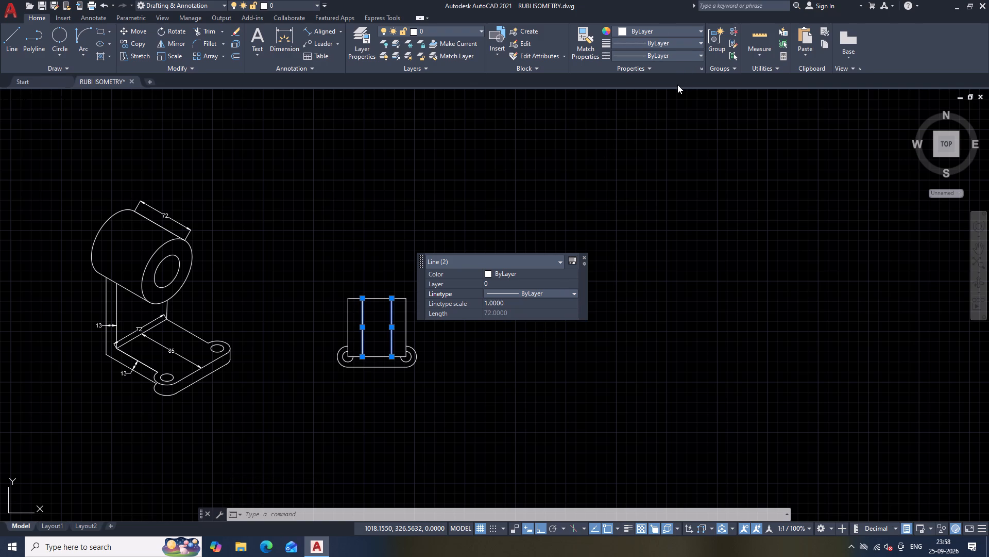
click(687, 52)
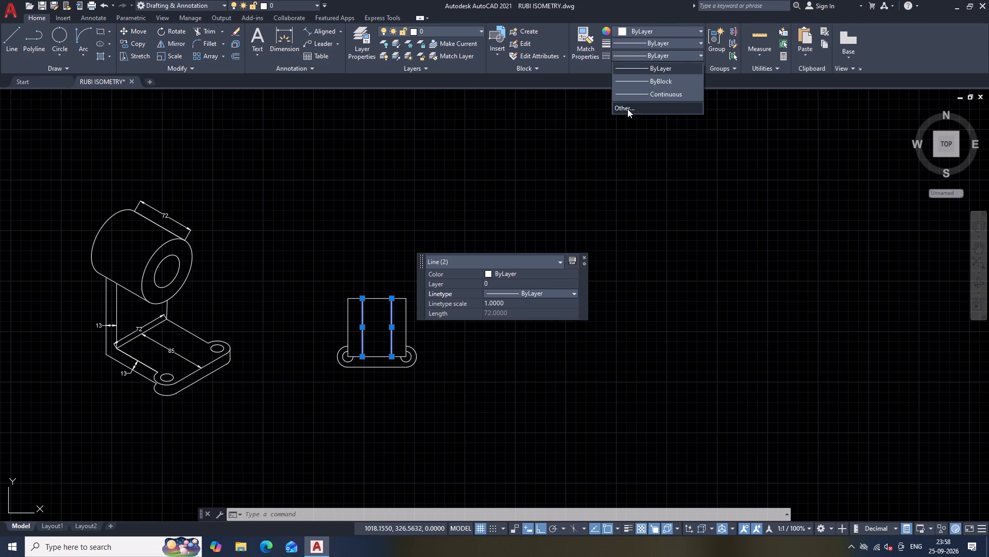
click(628, 108)
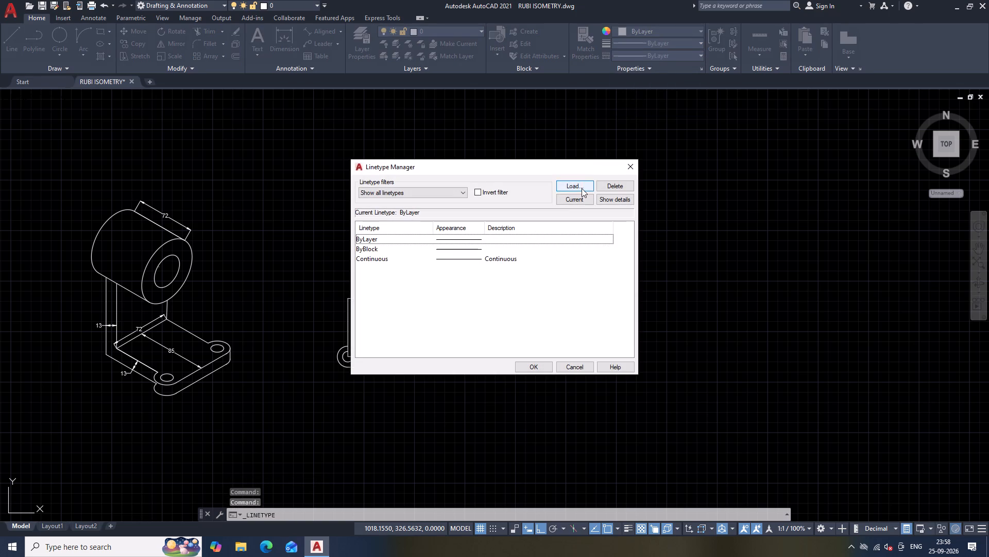
click(582, 188)
scroll(521, 285, down, 3)
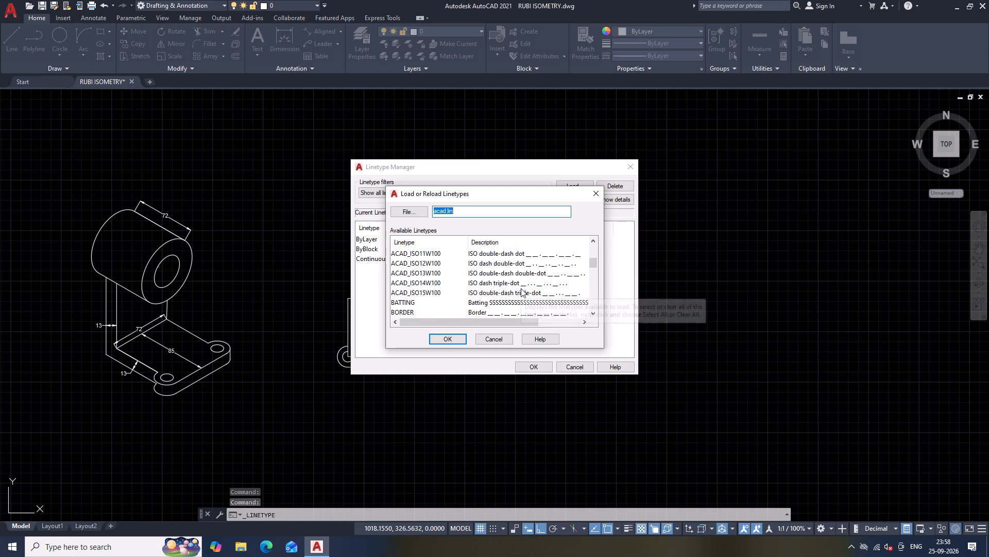
scroll(521, 288, down, 10)
scroll(521, 288, up, 1)
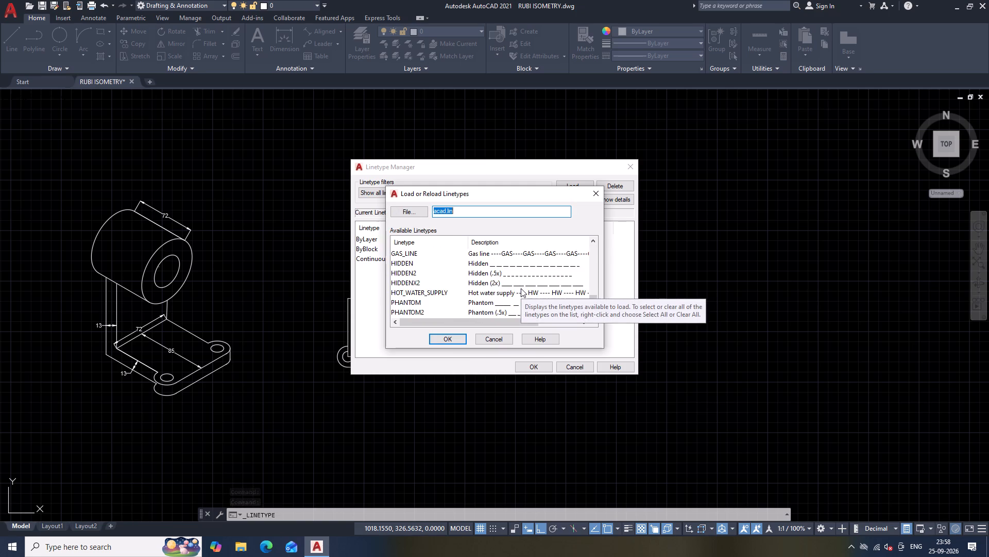
scroll(521, 288, up, 1)
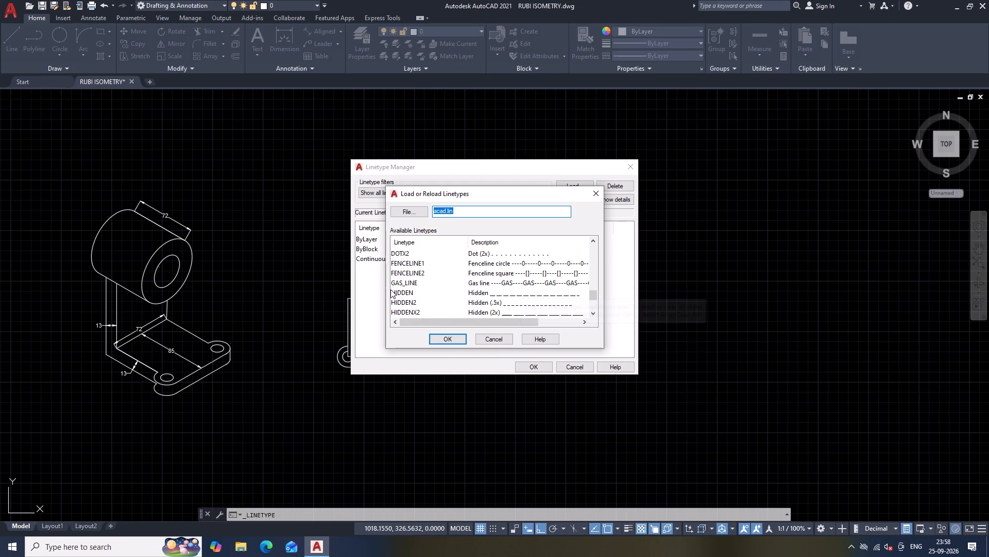
click(398, 291)
click(446, 341)
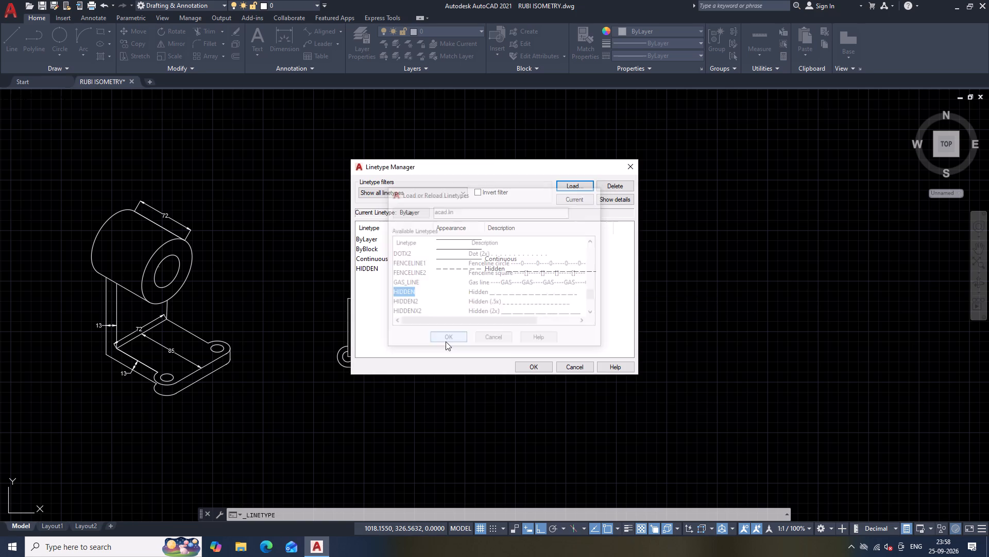
click(531, 365)
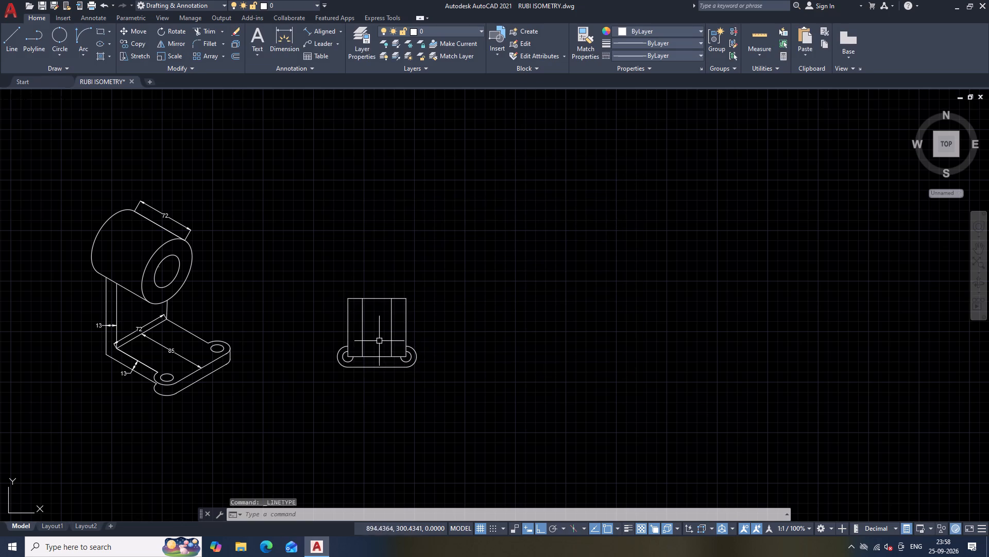
Change the linetype of the two vertical offset lines inside the square to HIDDEN.
click(363, 339)
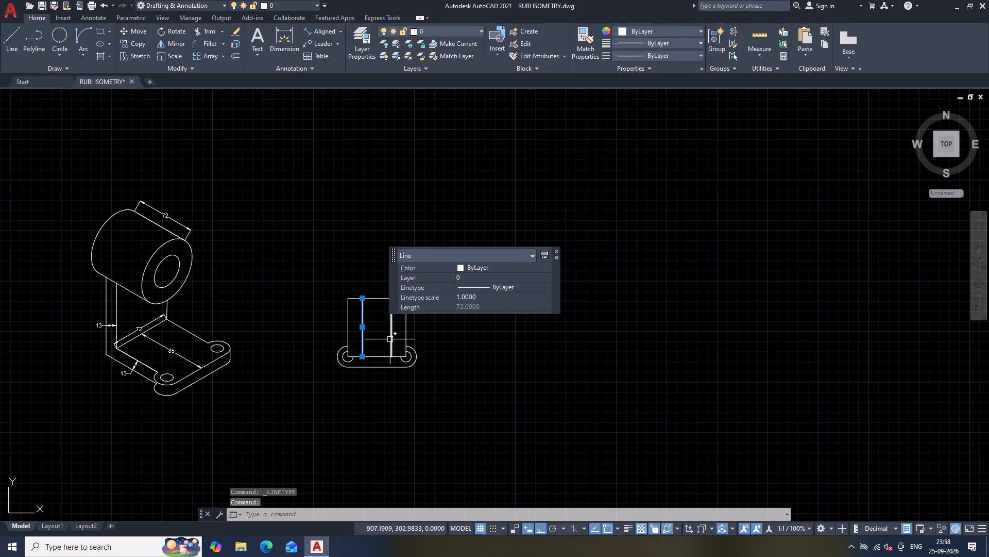
click(390, 339)
click(533, 289)
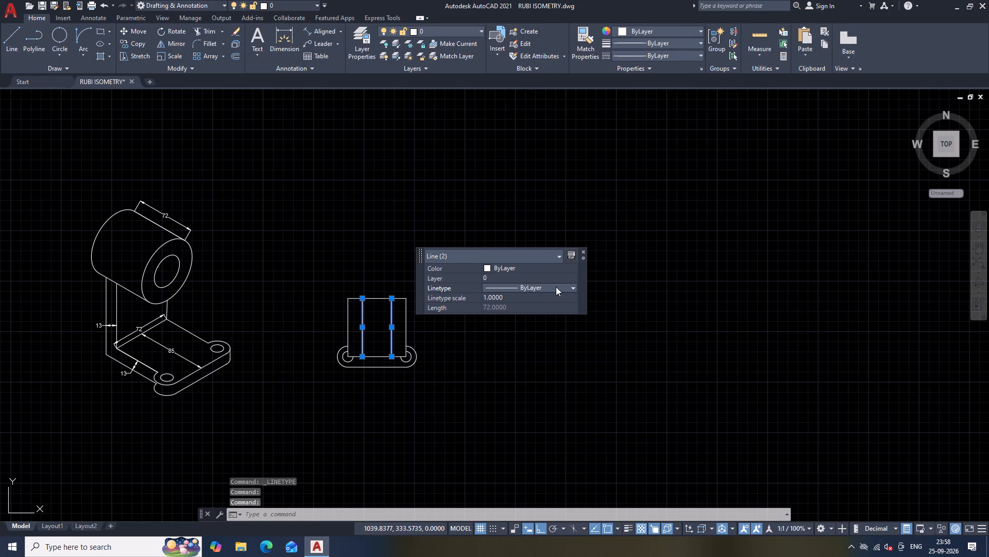
click(572, 288)
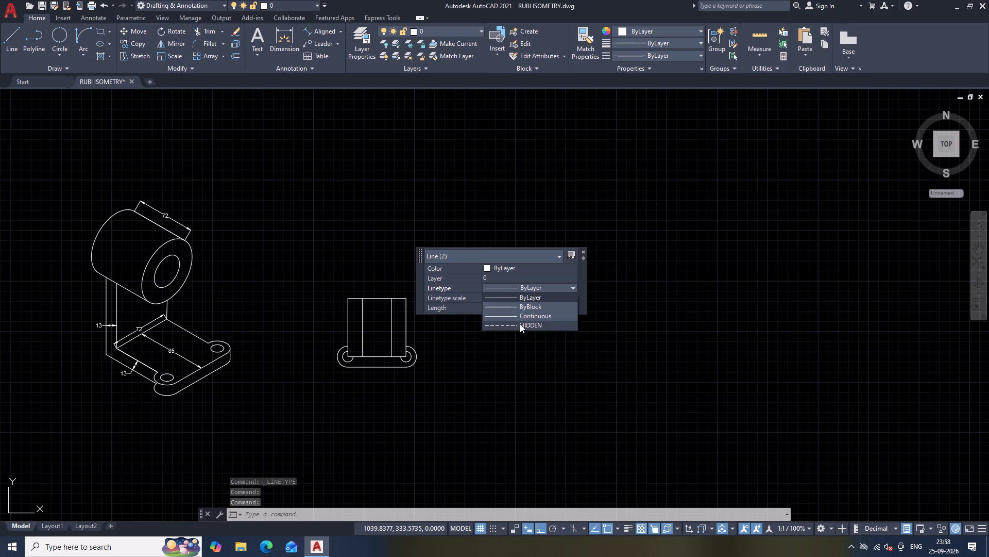
click(520, 323)
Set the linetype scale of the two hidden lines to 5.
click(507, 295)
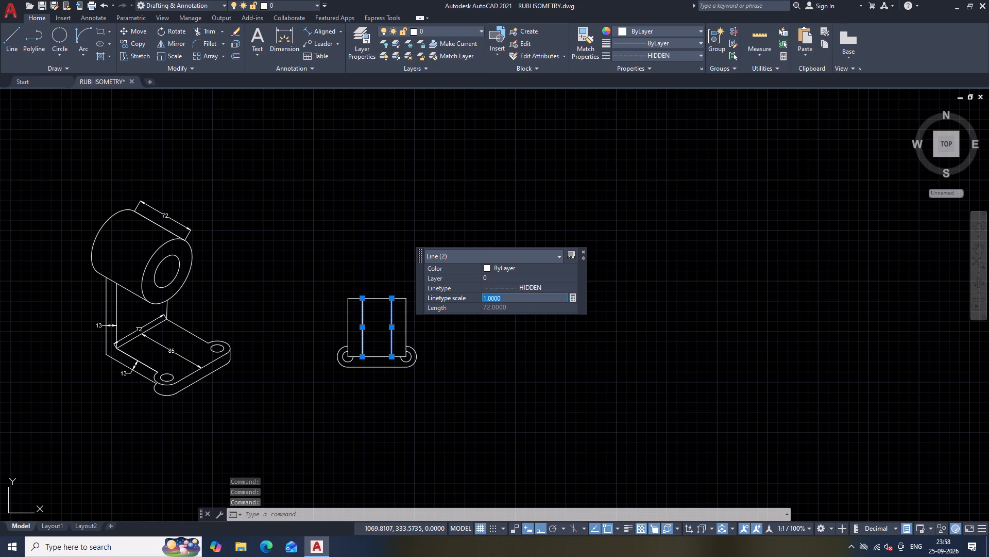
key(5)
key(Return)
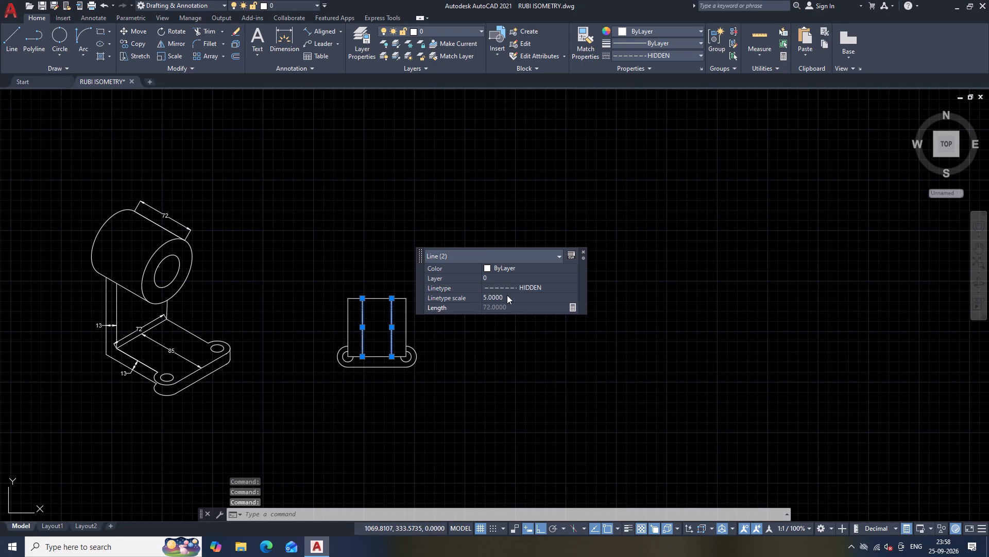
Set the linetype scale of the two hidden lines to 10 and clear the selection.
text(10)
key(Return)
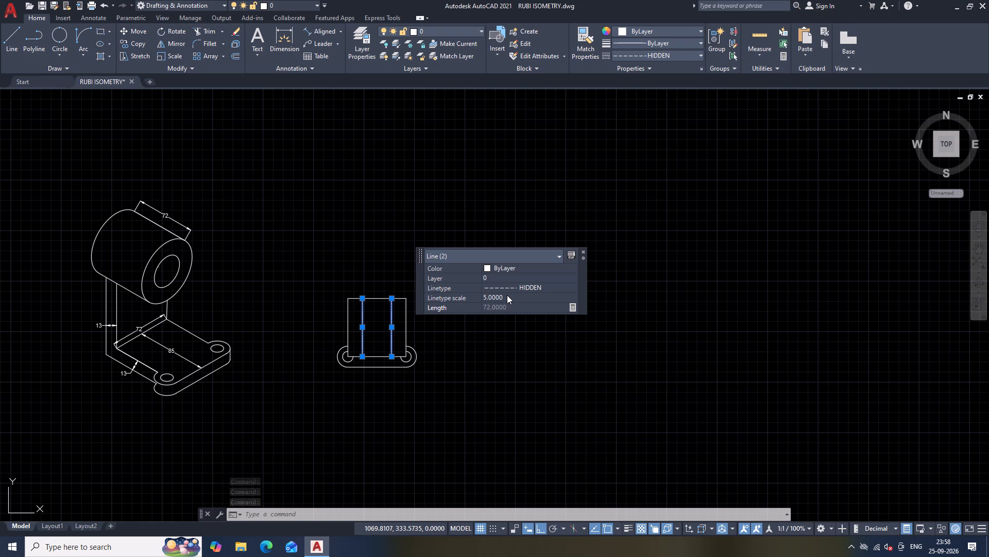
click(507, 295)
text(10)
key(Return)
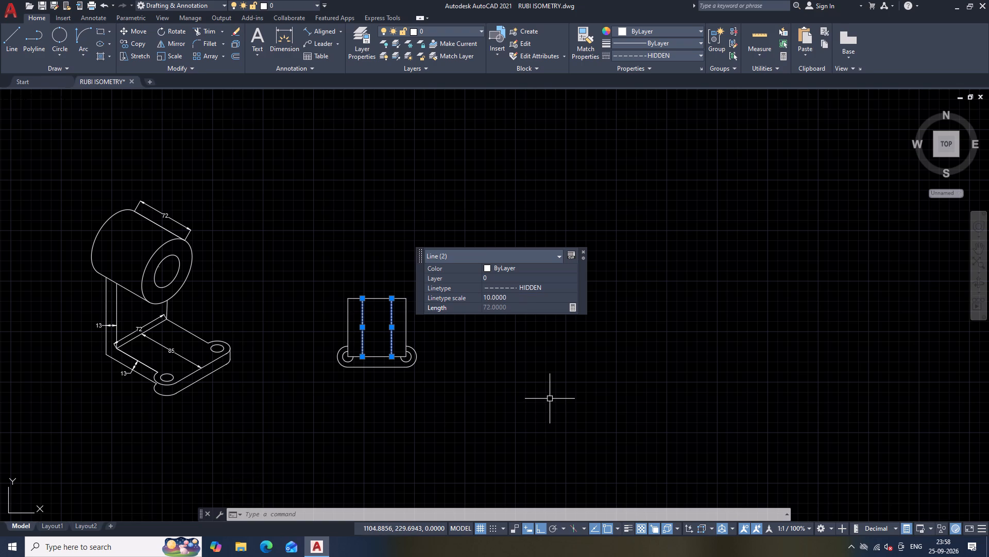
key(Escape)
Draw a 72 long horizontal line above the square view, continuing with a 108 long vertical line upward from its right end.
scroll(550, 399, up, 1)
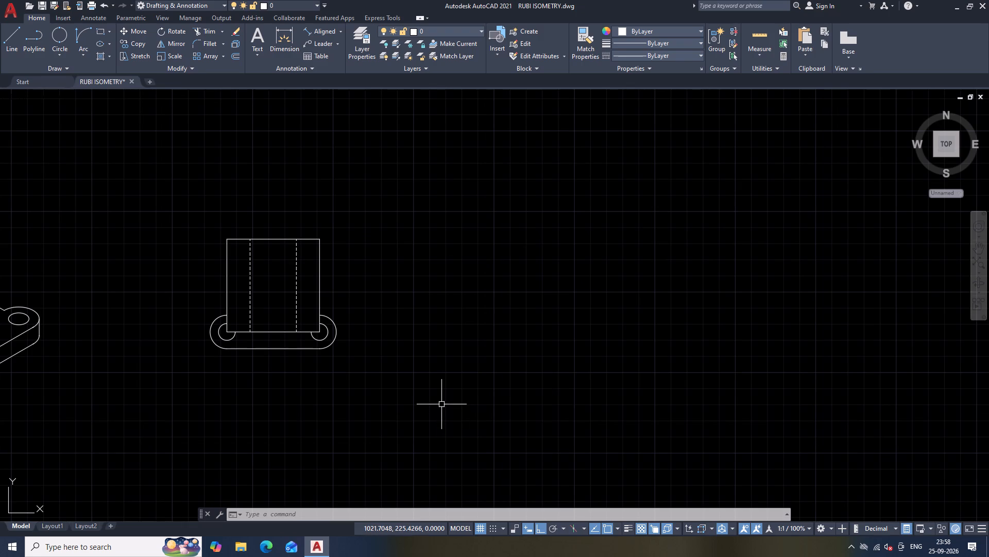
scroll(441, 404, down, 1)
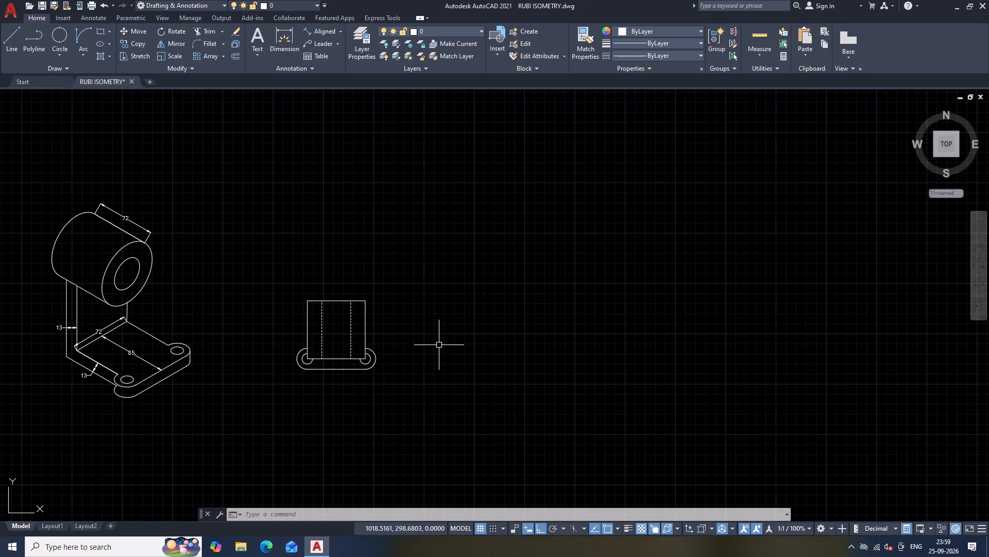
text(L)
key(space)
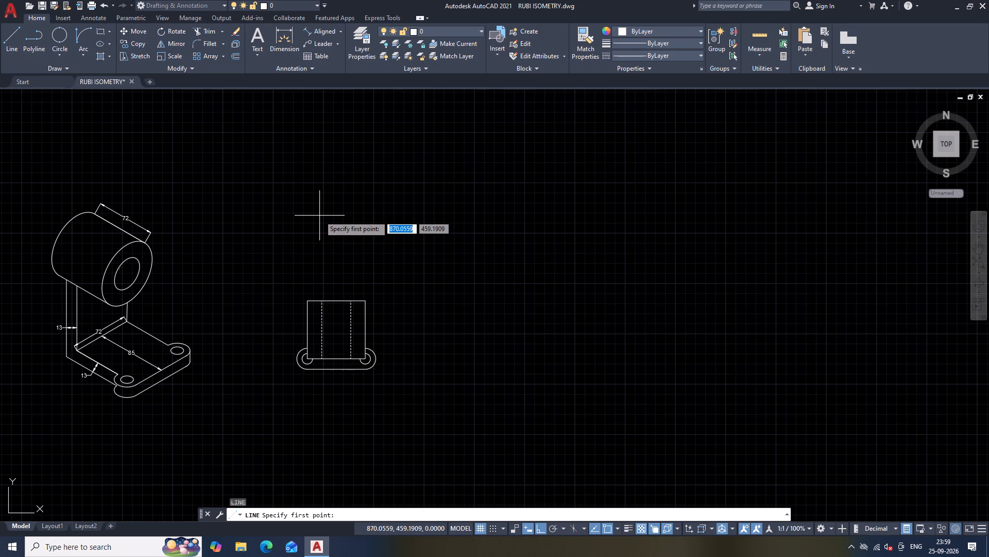
click(304, 249)
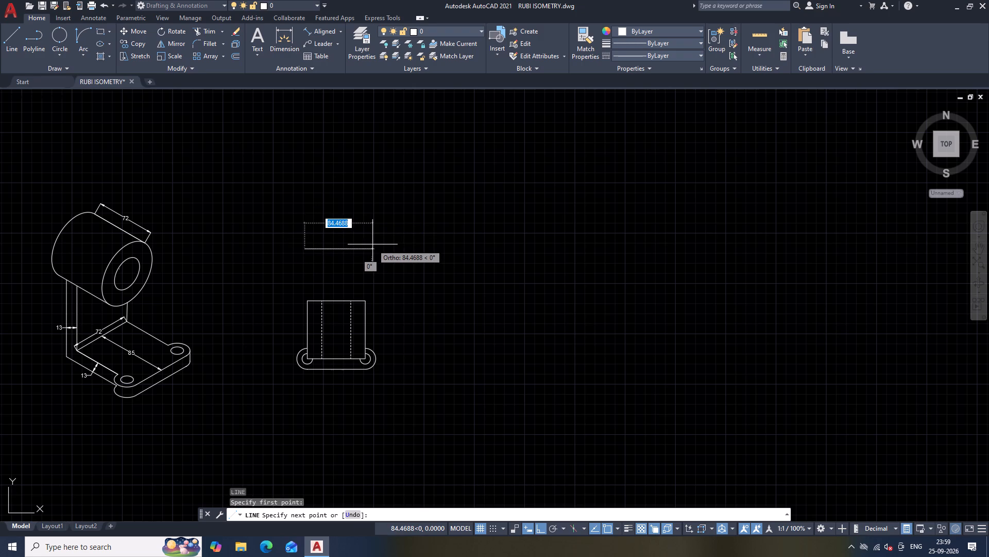
text(72)
key(Return)
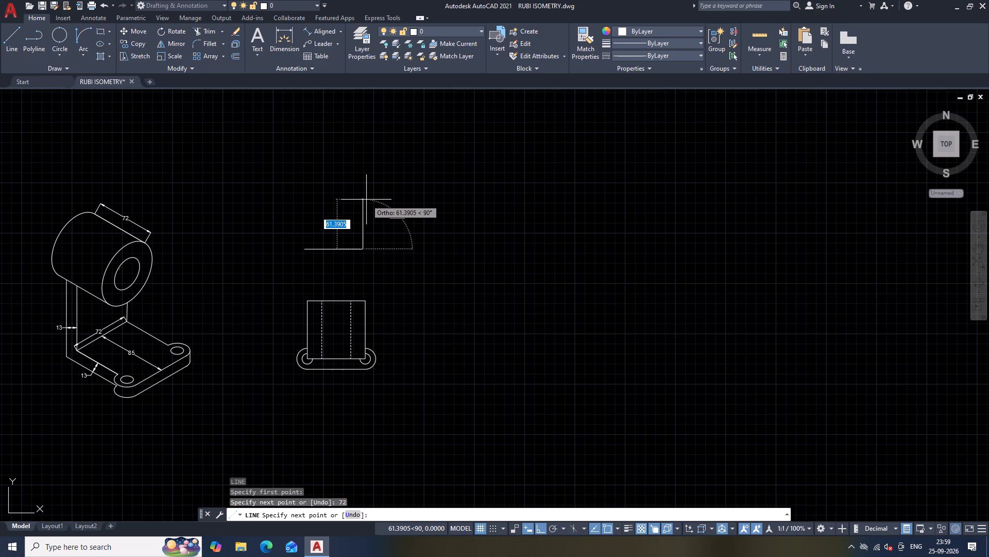
text(108)
key(Return)
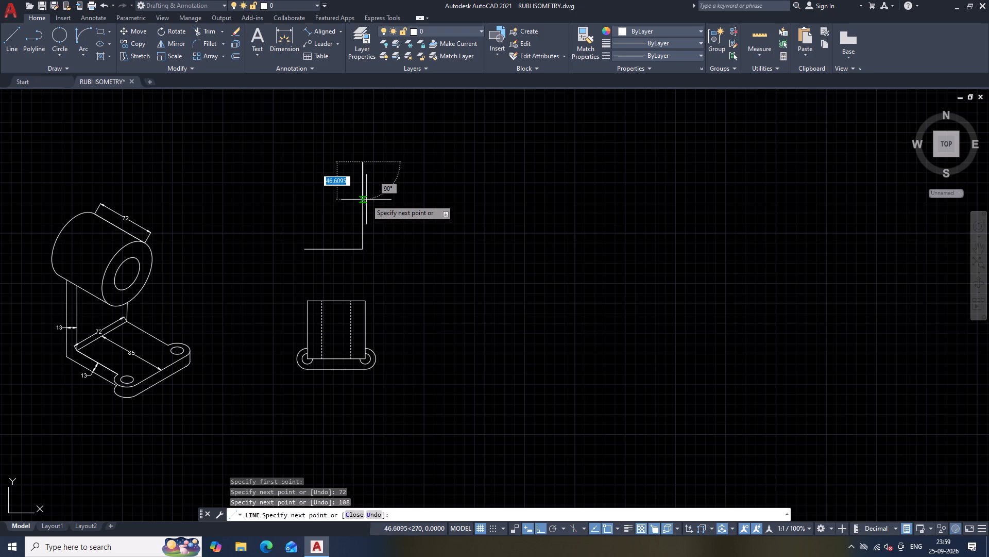
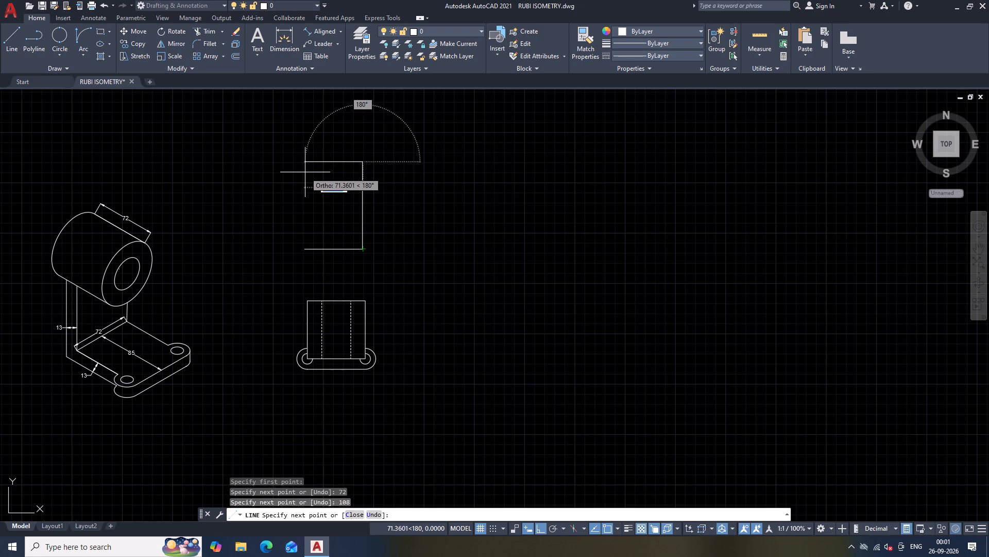
Complete the rectangle above the square view with a 72 long top line and a left side line closing at the starting corner.
text(72)
key(Return)
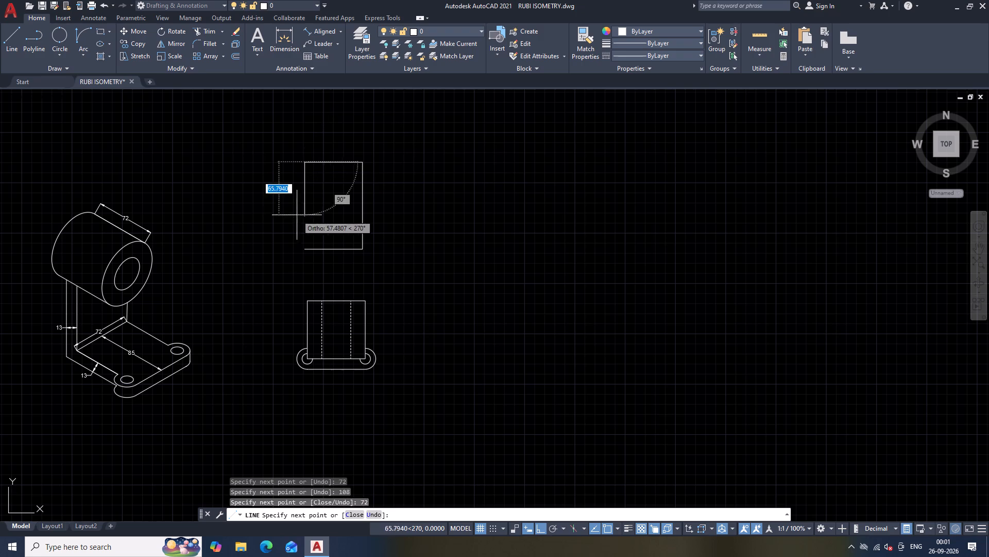
click(308, 246)
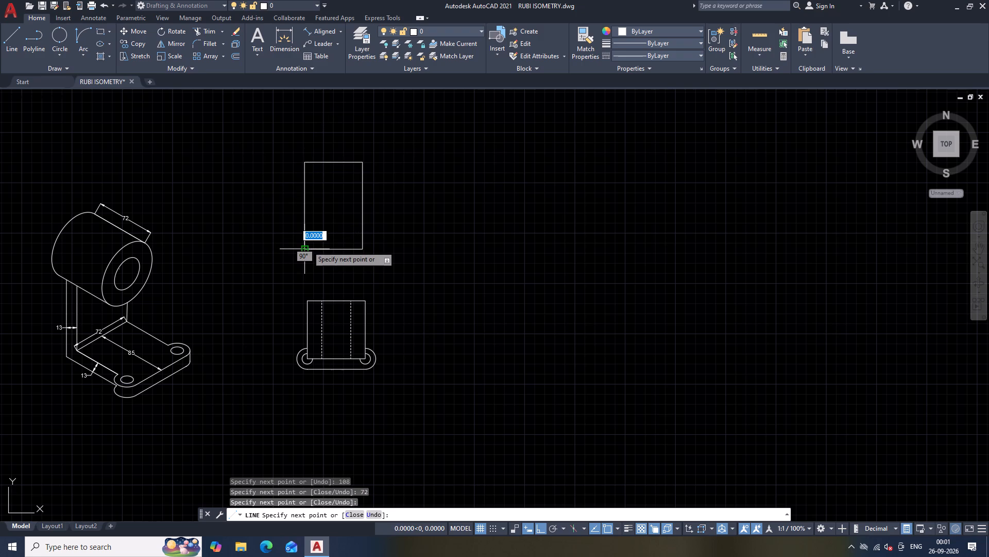
key(Escape)
Draw a 13 long horizontal line extending outward to the right from the rectangle's lower-right corner.
text(L)
key(space)
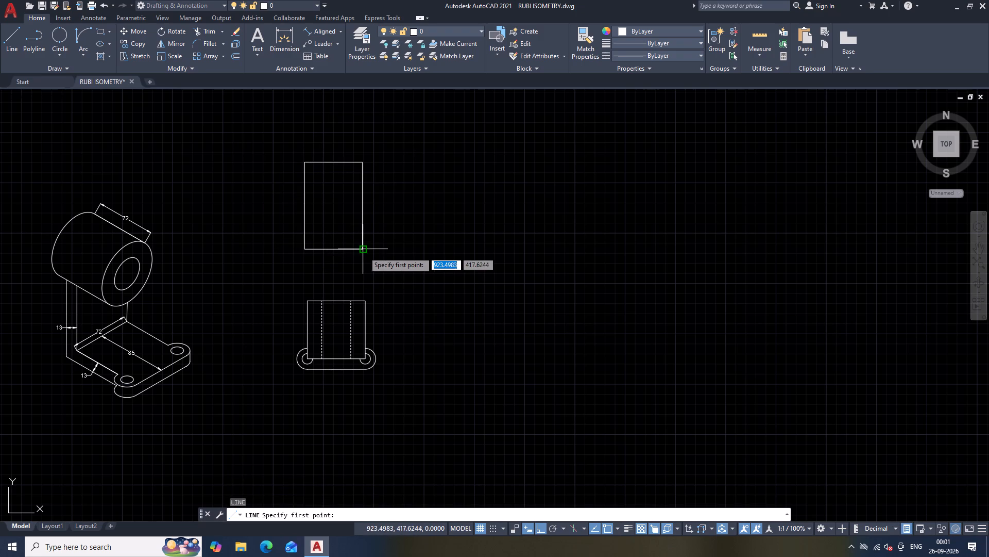
click(364, 252)
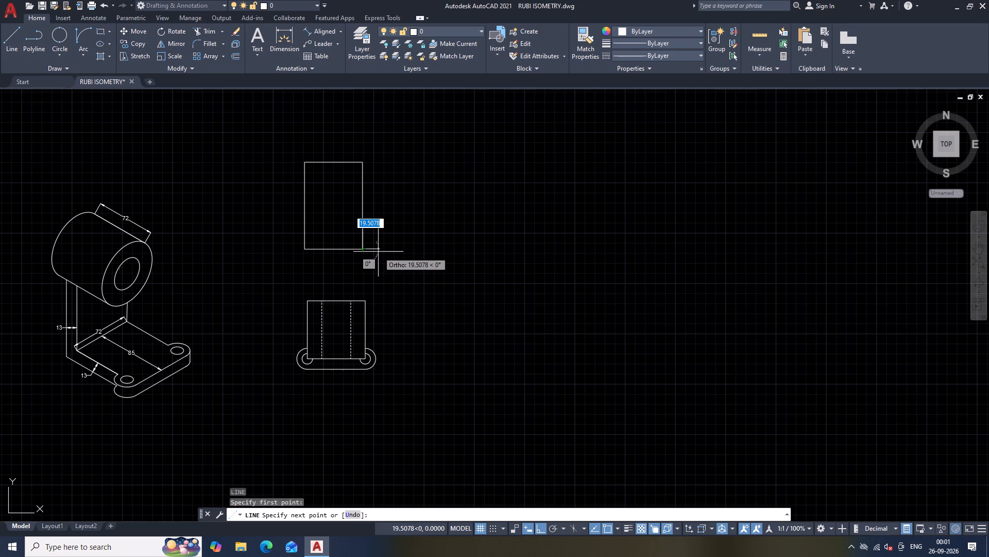
text(13)
key(Return)
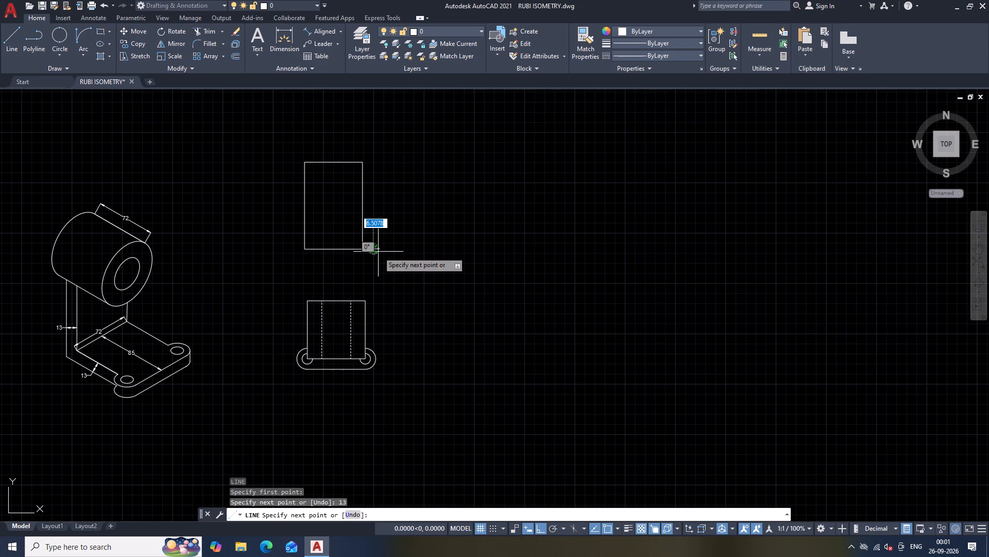
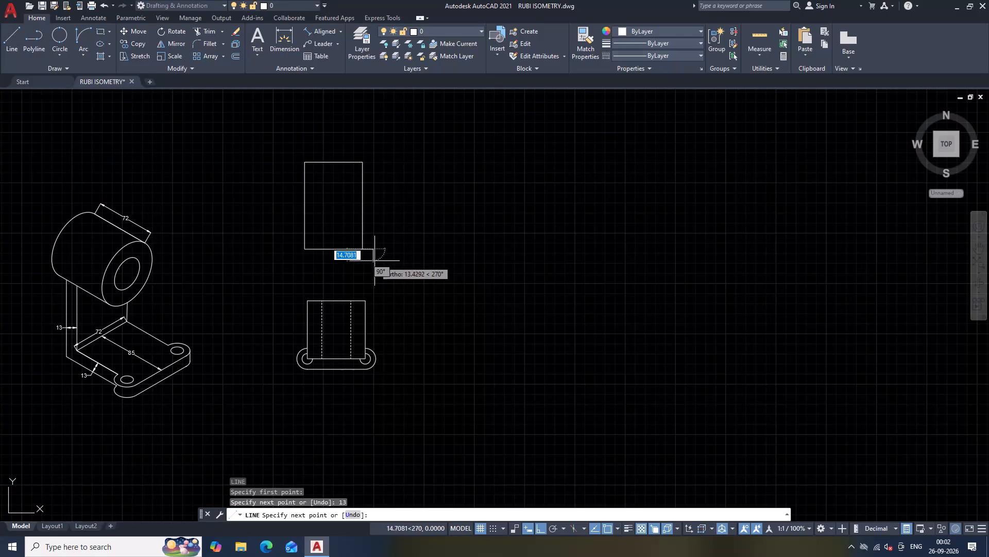
Complete the base outline with lines 13 down, 98 left and 13 up, closing at the rectangle's lower-left corner.
text(13)
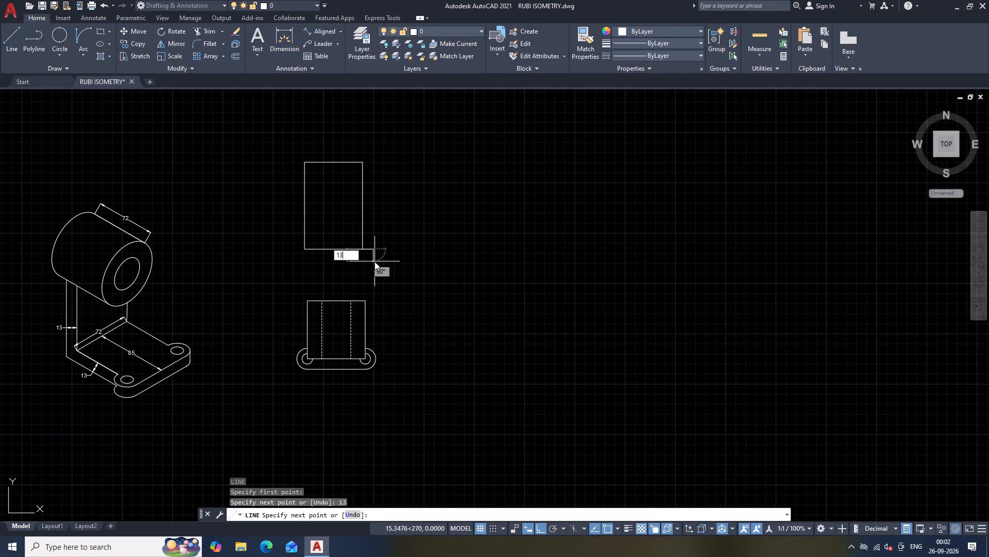
key(Return)
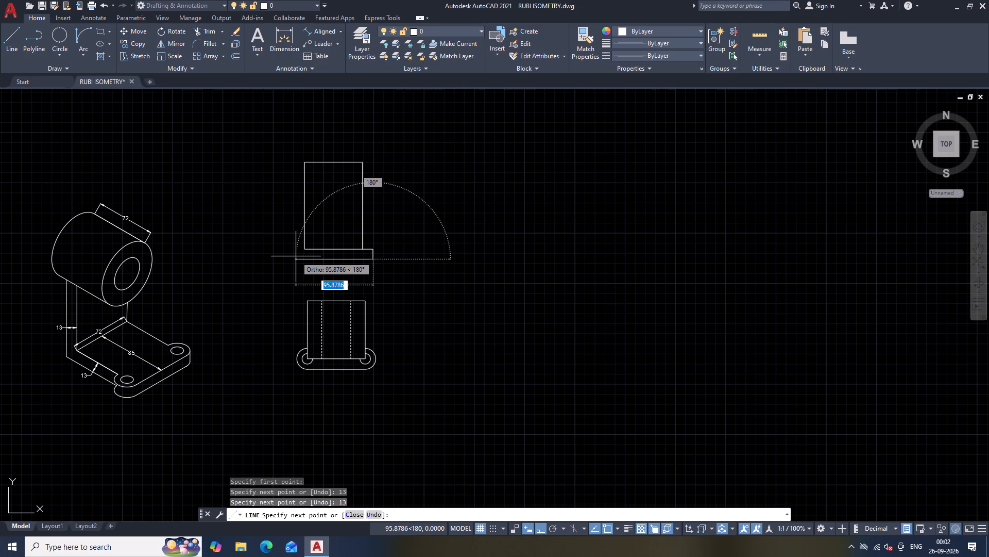
text(98)
key(Return)
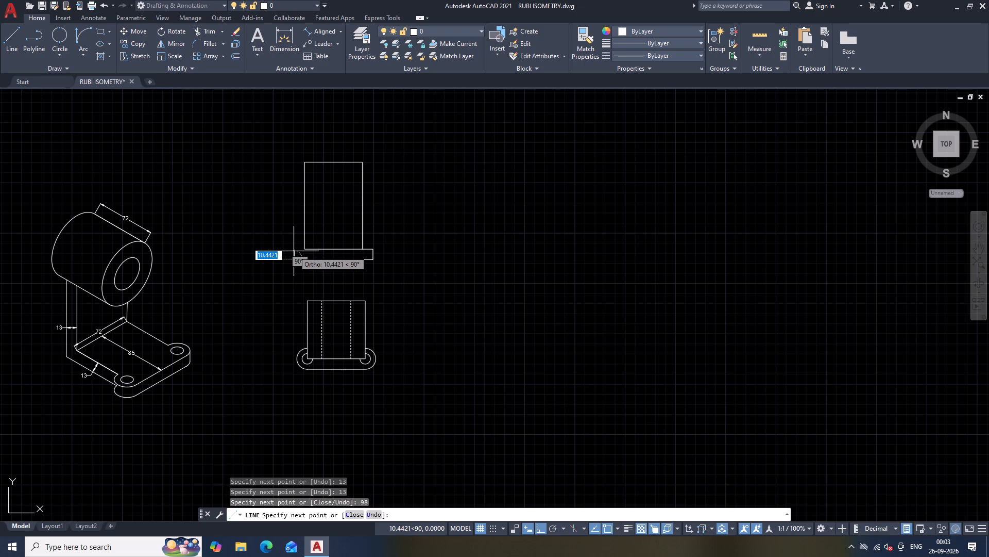
text(13)
key(Return)
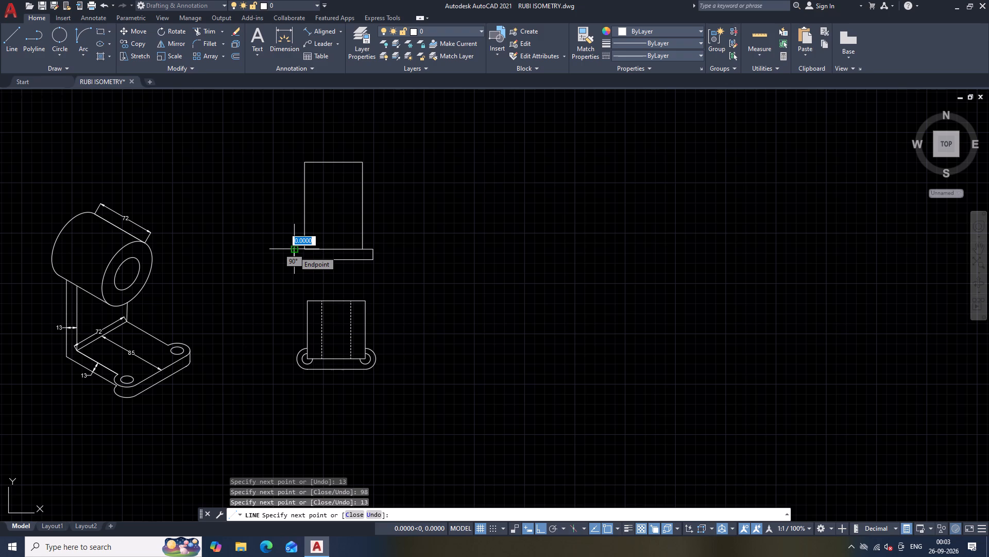
click(303, 251)
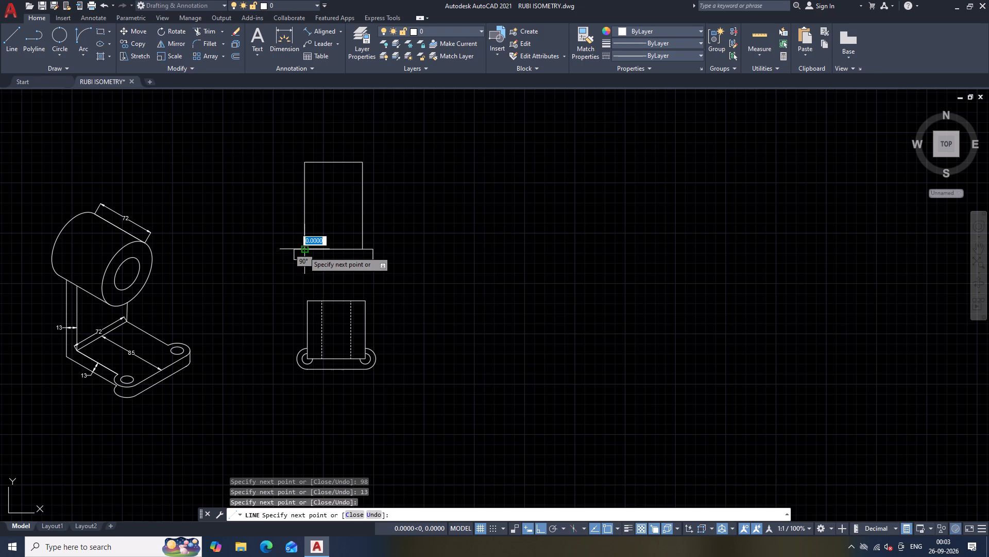
key(Escape)
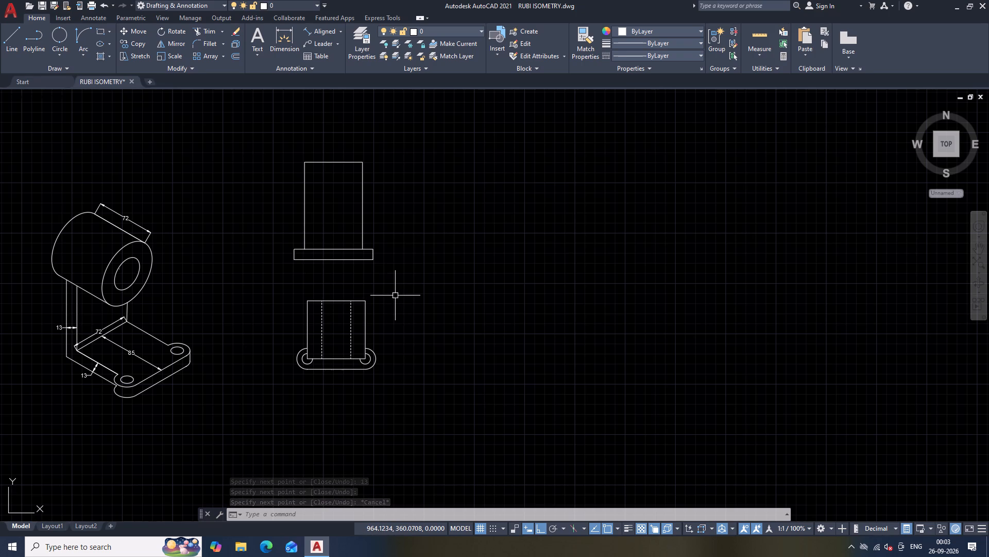
Draw a 36 long line from the rectangle's upper-right corner inward along the top edge to mark its midpoint.
text(L)
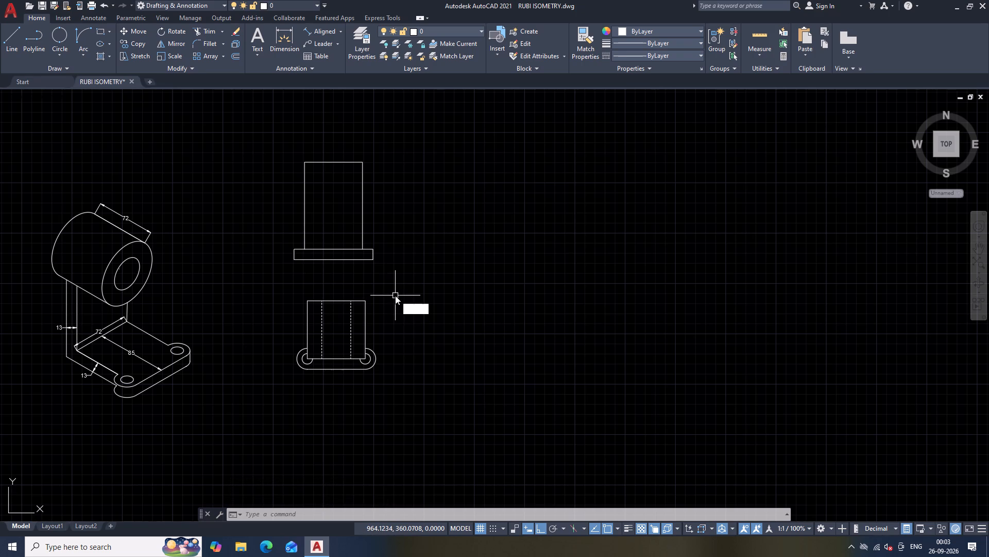
key(space)
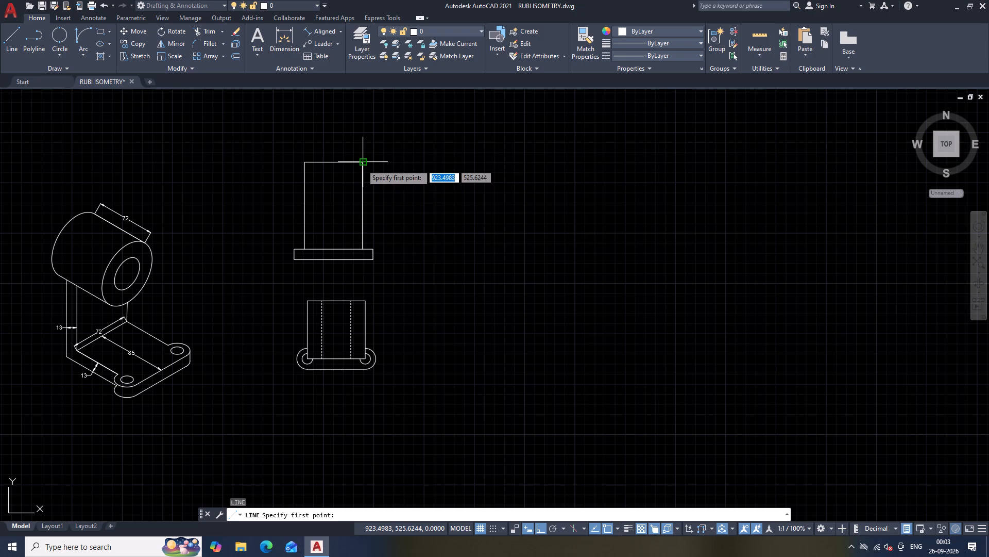
click(362, 165)
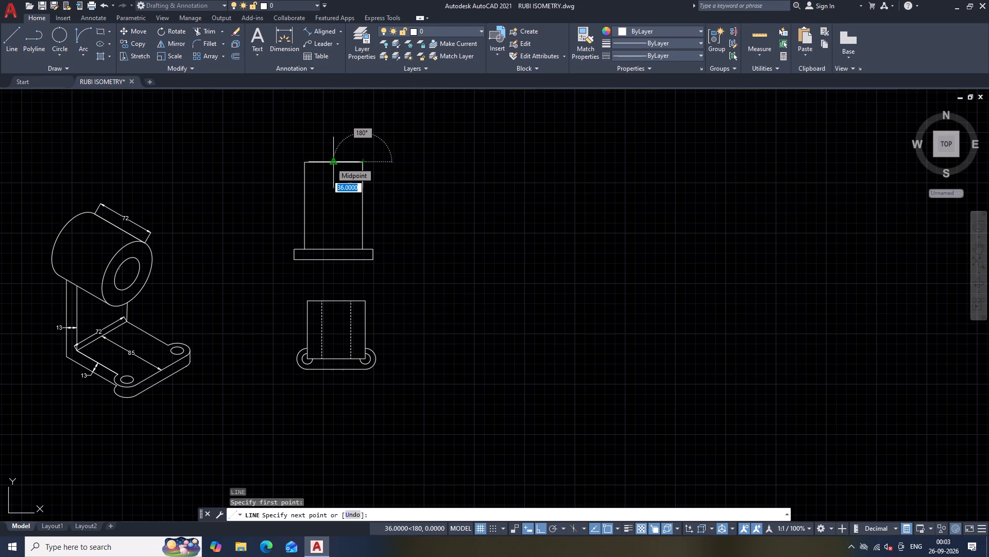
text(36)
key(Return)
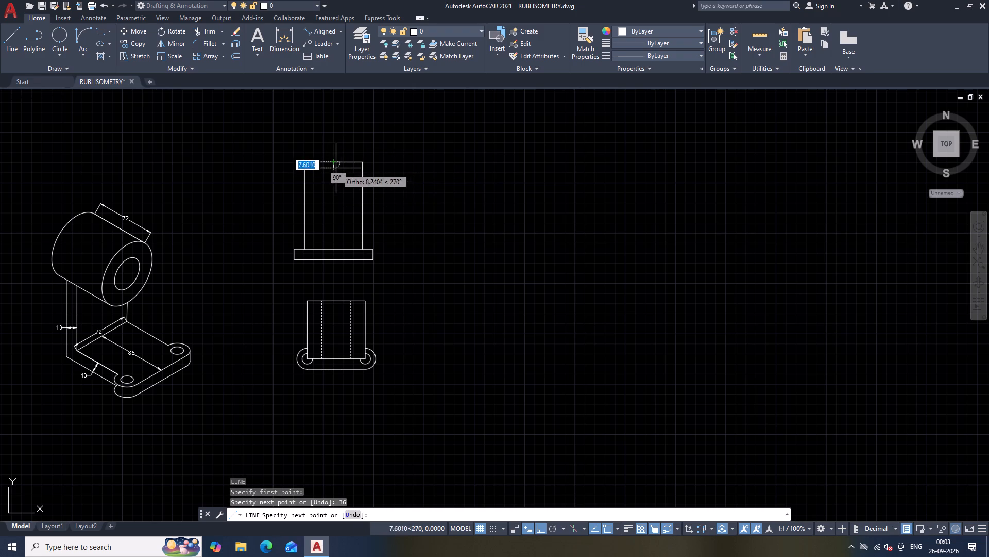
key(Escape)
Draw two concentric circles of radius 36 and 18 centred on the midpoint of the rectangle's top edge.
key(c)
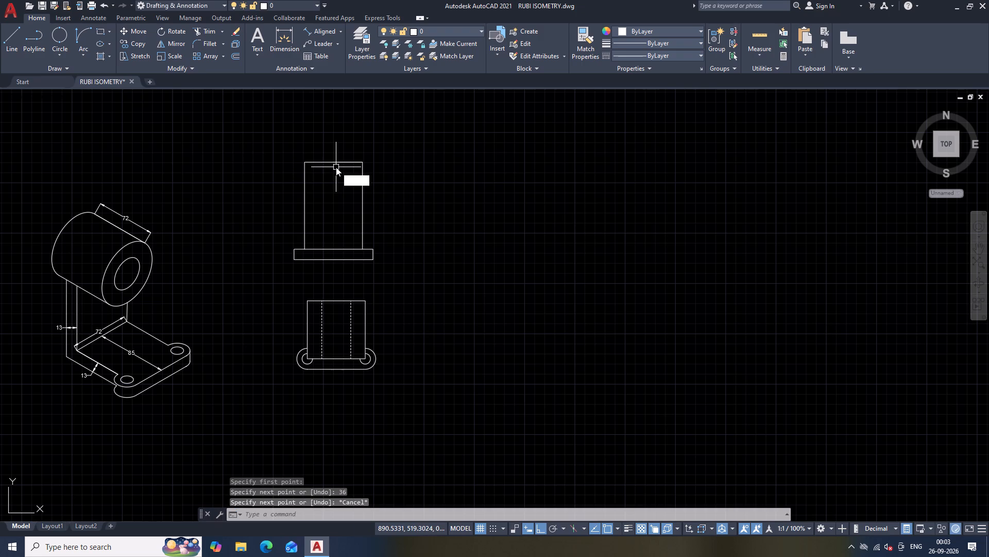
key(space)
click(333, 162)
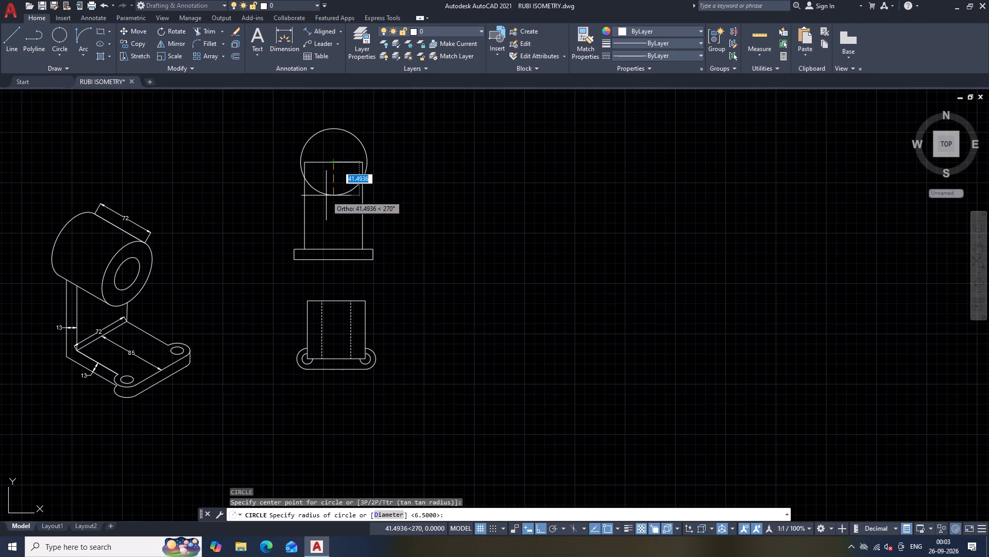
text(36)
key(Return)
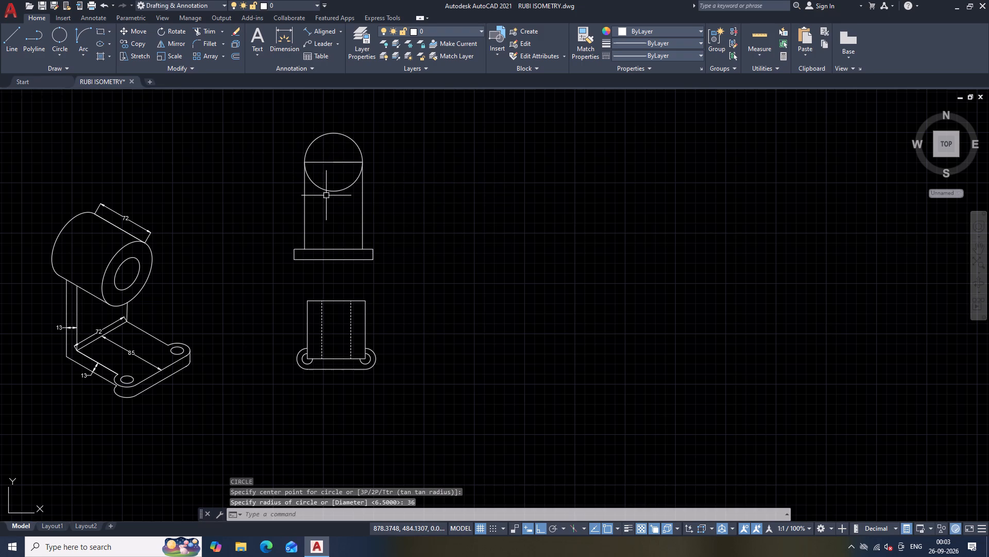
key(space)
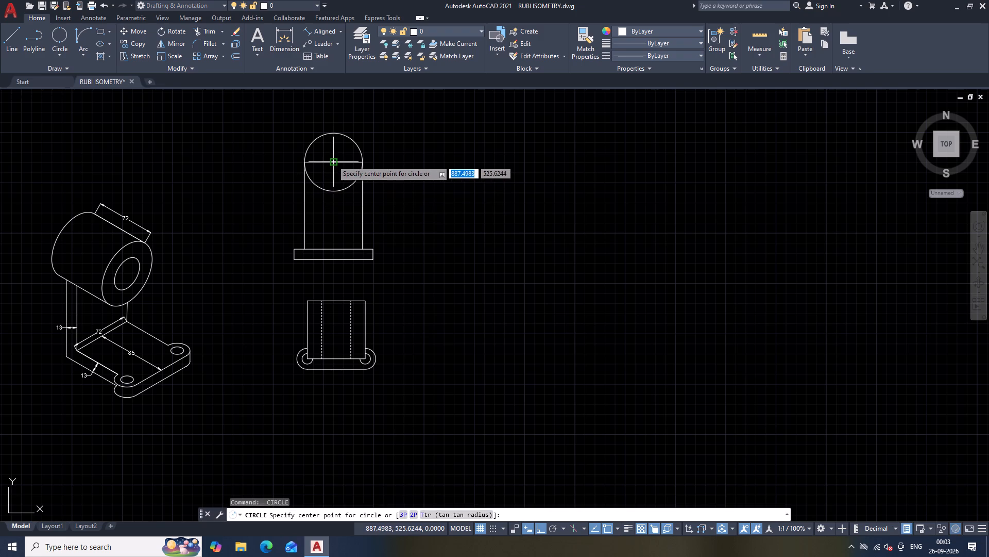
click(332, 160)
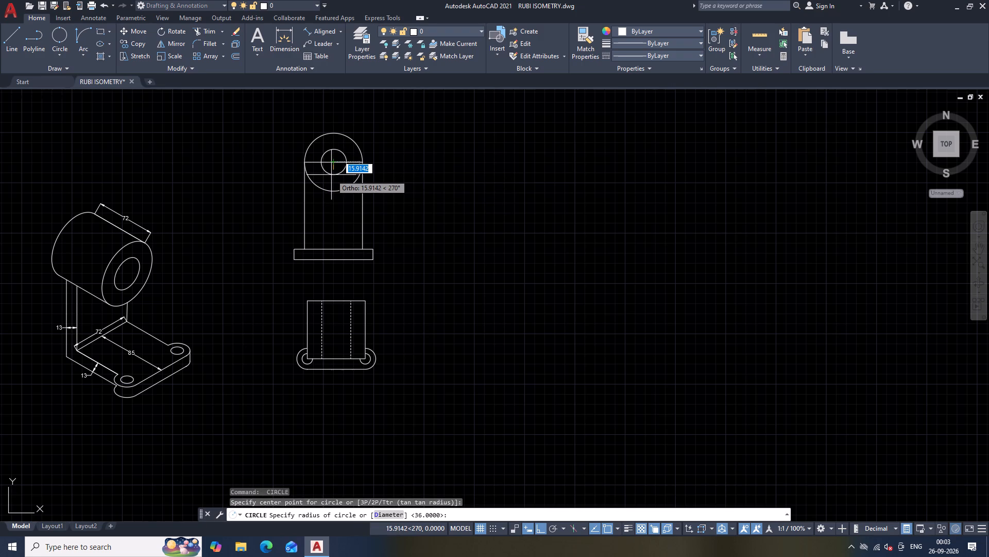
text(18)
key(Return)
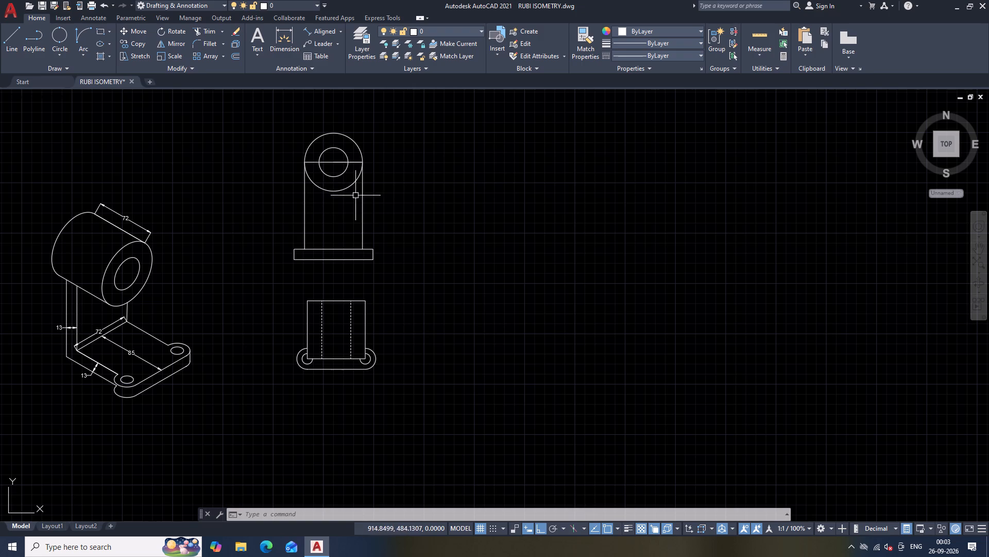
Trim away all the overlapping horizontal line segments inside the two concentric circles.
text(TR)
key(space)
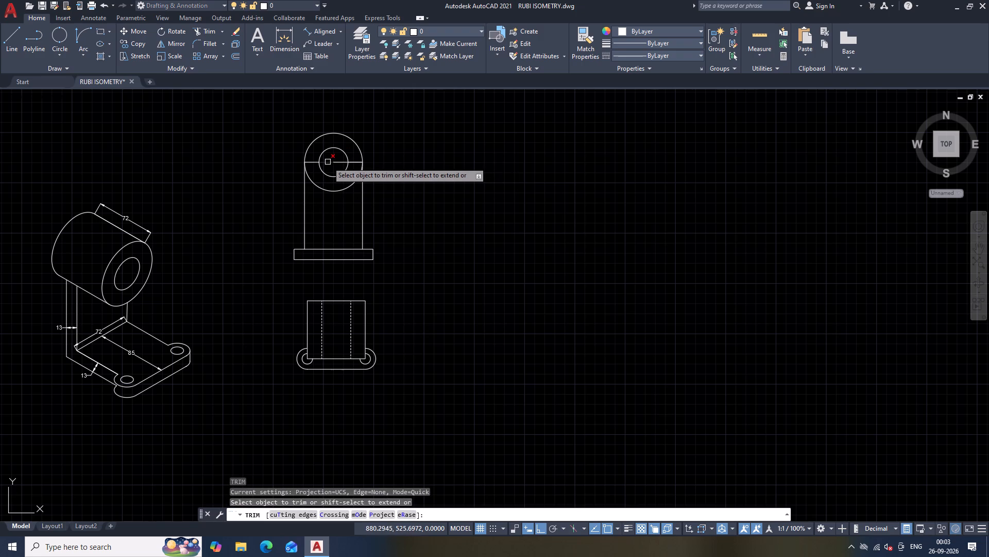
click(334, 161)
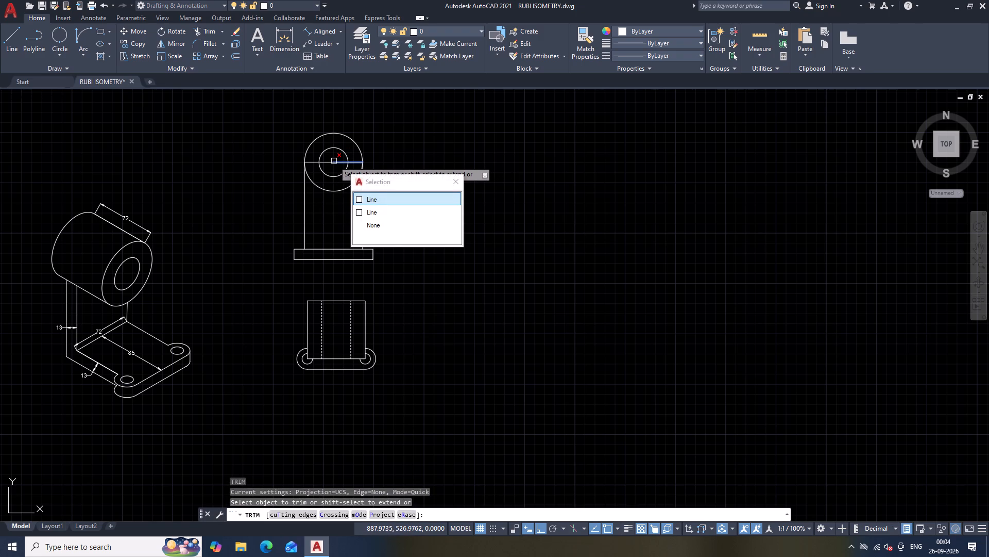
click(372, 196)
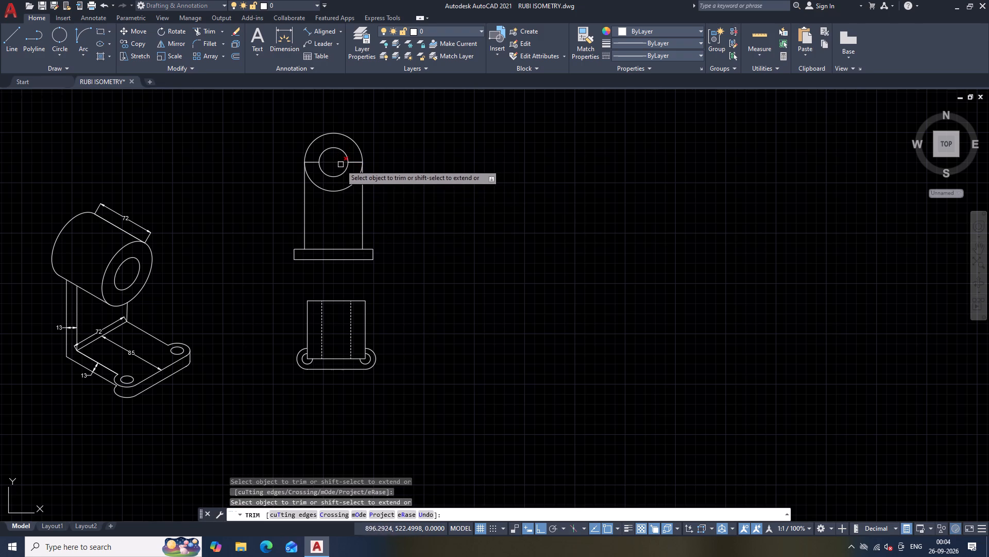
click(339, 165)
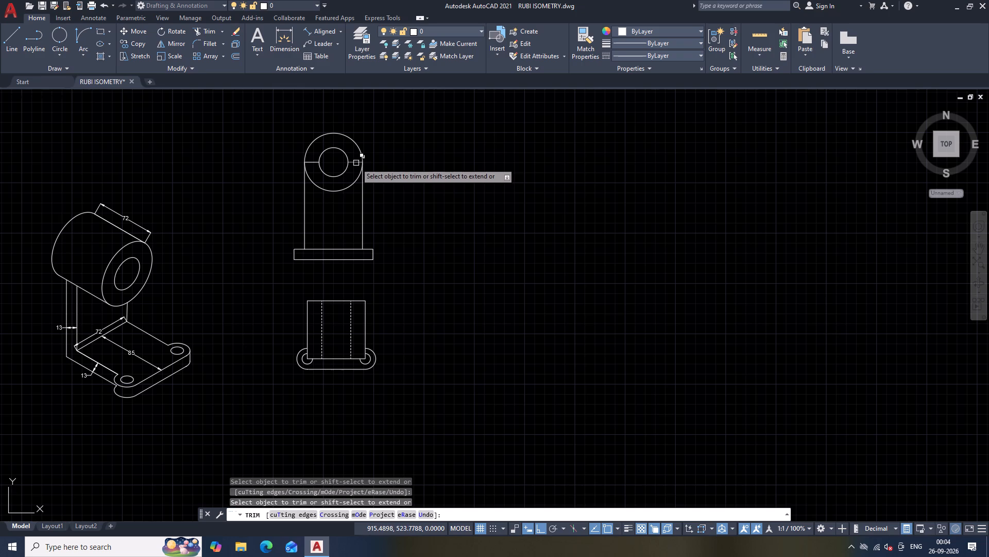
click(356, 163)
click(383, 199)
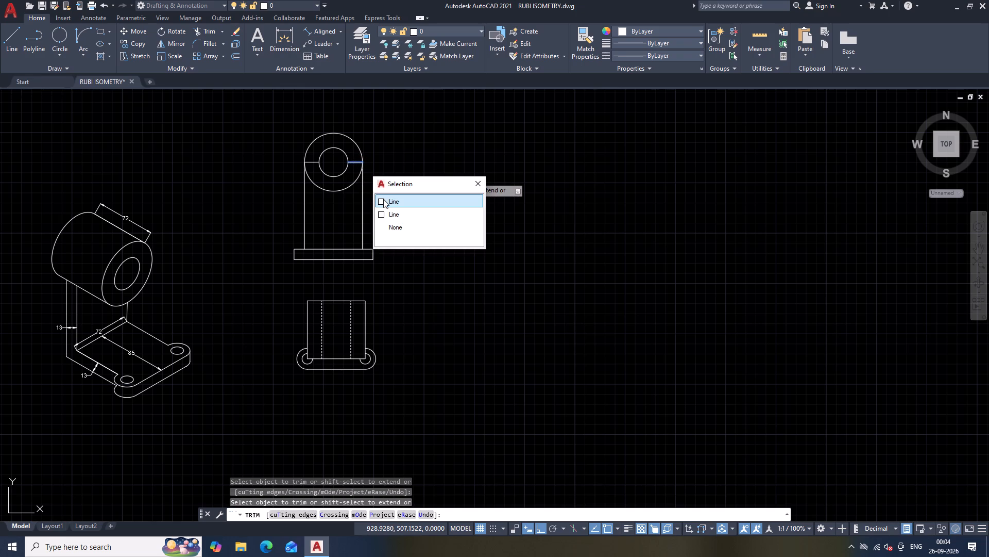
drag(353, 156, 357, 171)
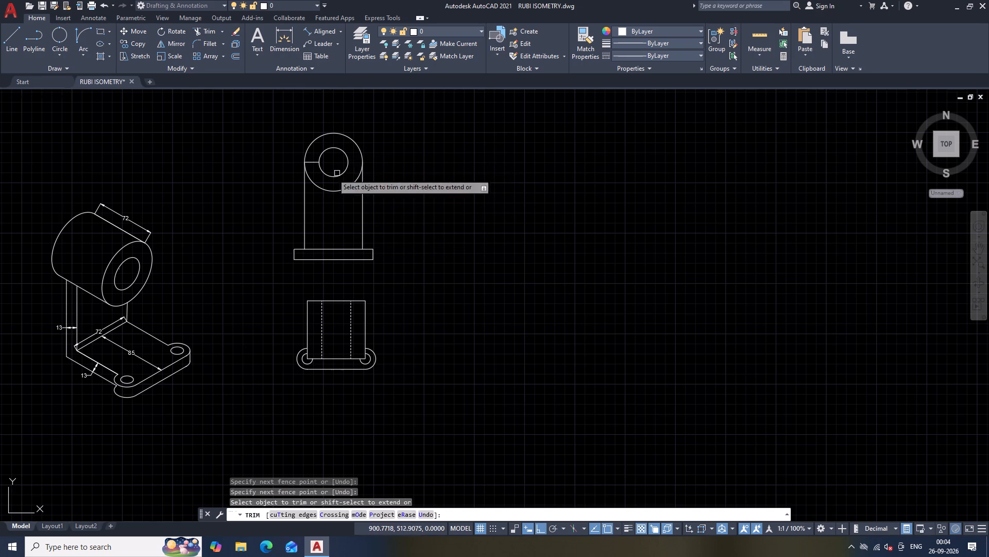
drag(313, 155, 315, 168)
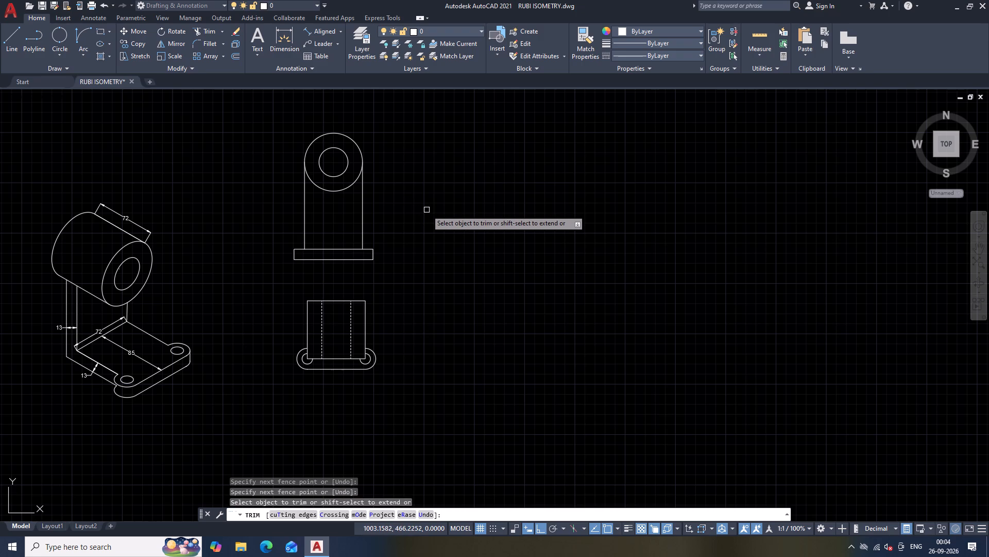
key(Escape)
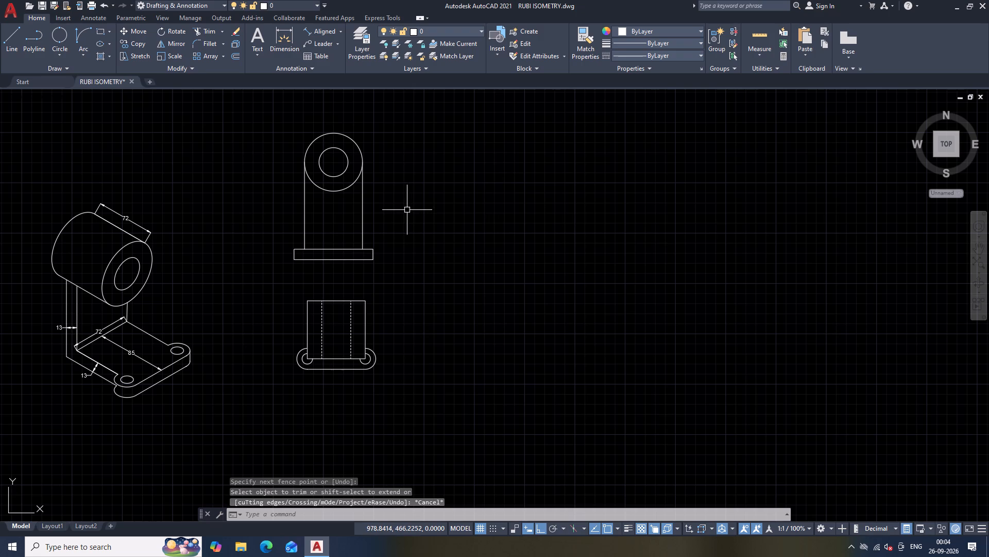
Draw the left hole's edges across the base, 13 apart, starting 6.5 inward from the upright's lower-left corner.
text(L)
key(space)
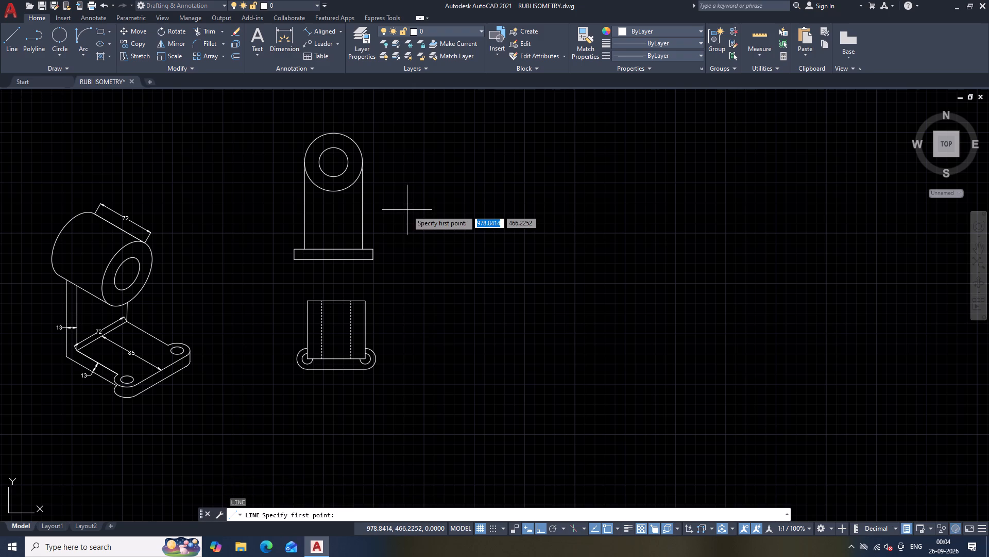
click(305, 251)
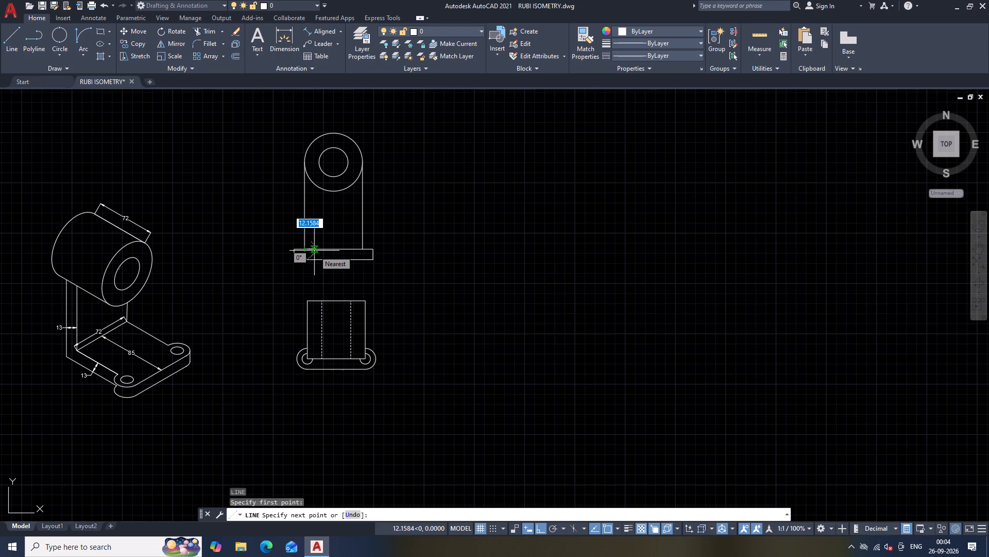
text(6.5)
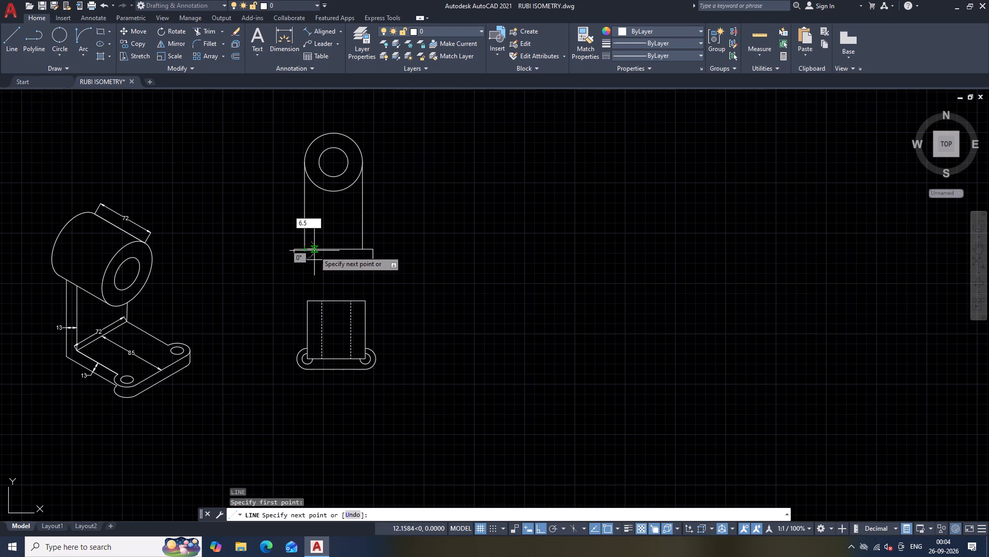
key(Return)
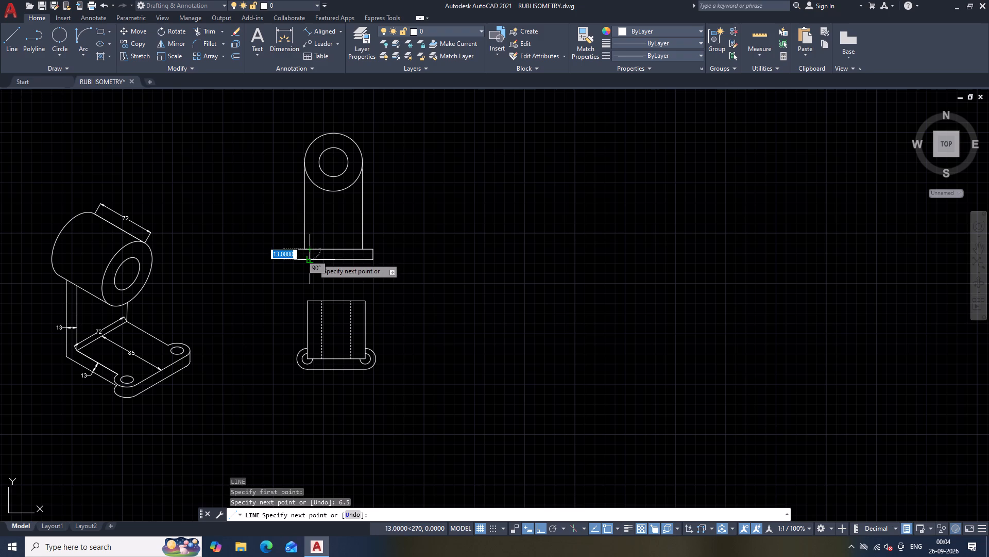
click(313, 258)
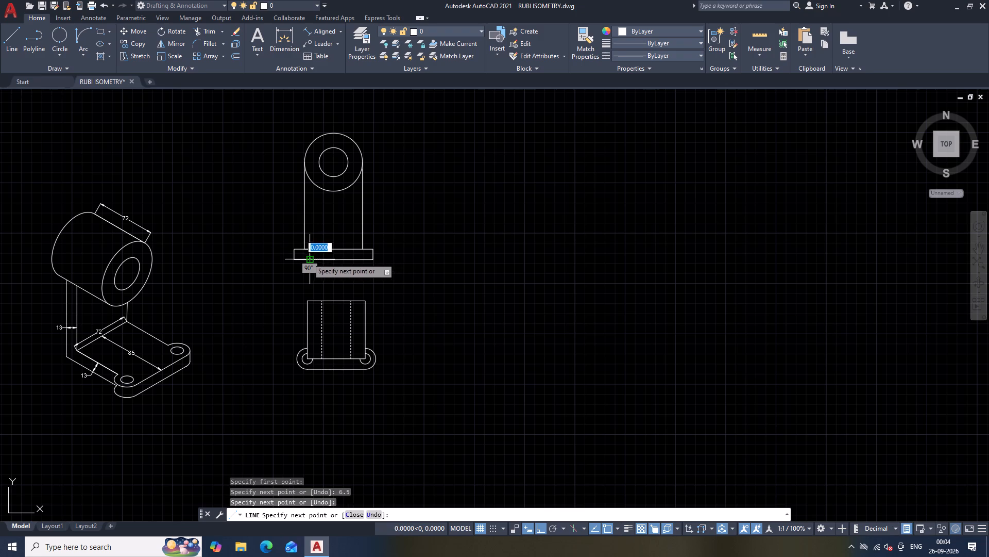
text(13)
key(Return)
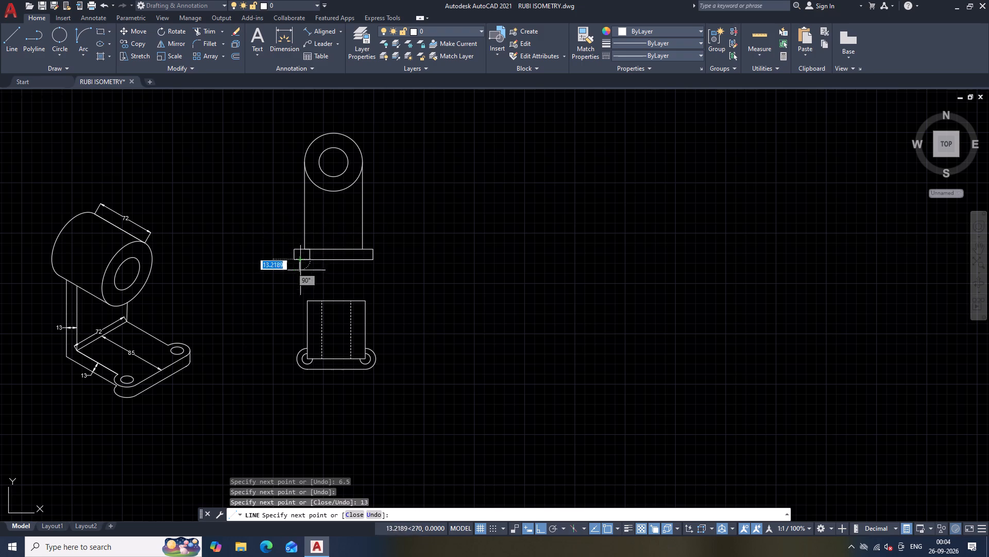
click(300, 250)
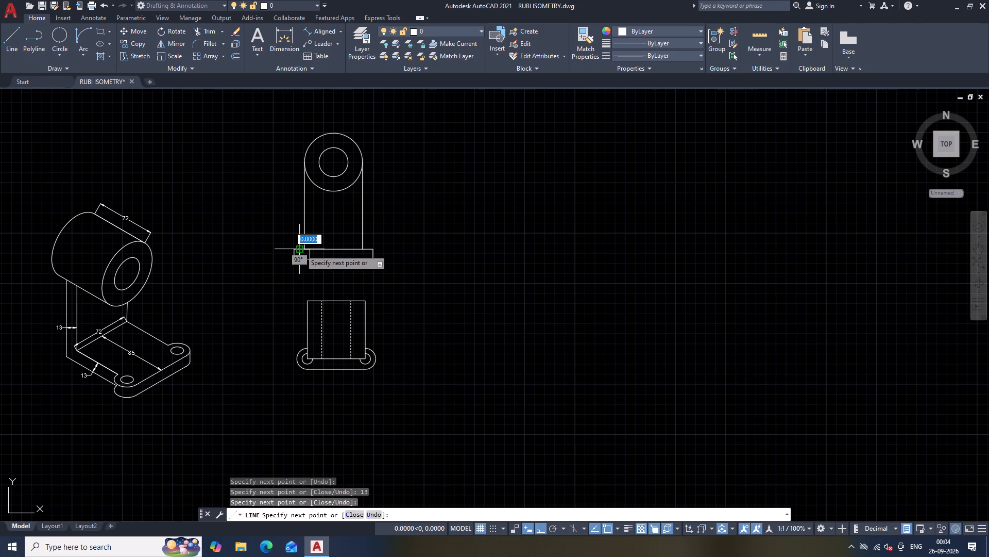
key(Escape)
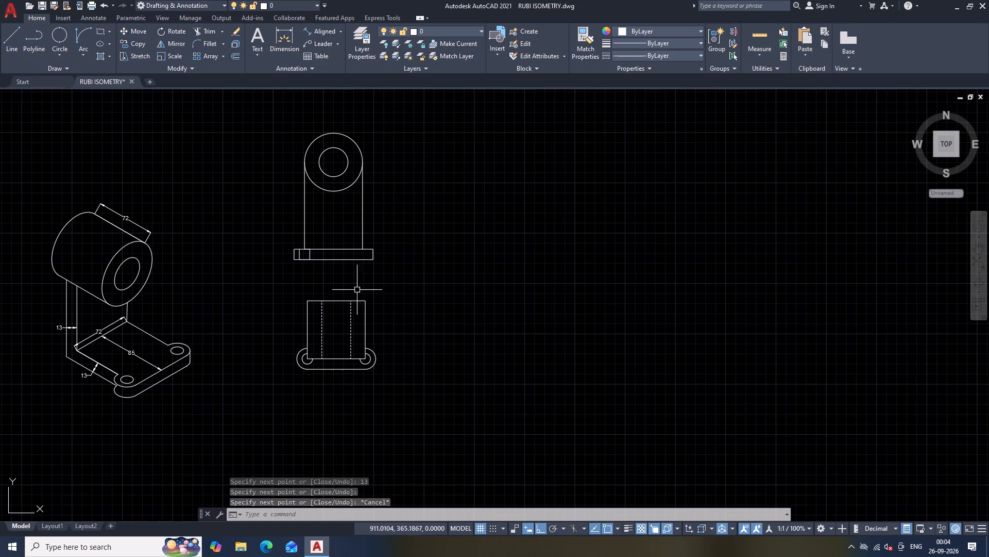
Draw the right hole's two edges across the base, each offset 6.5 to either side of the upright's lower-right corner.
key(l)
key(space)
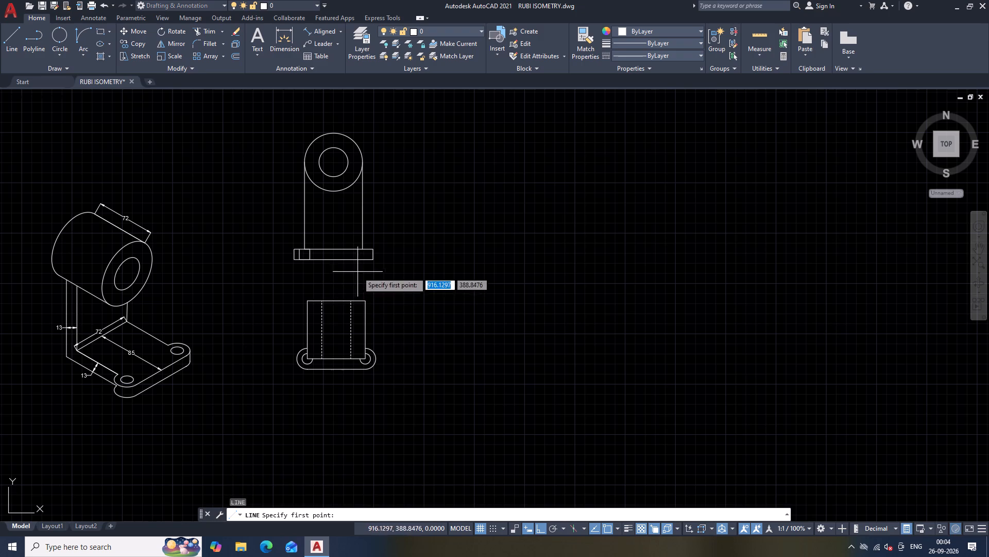
click(361, 248)
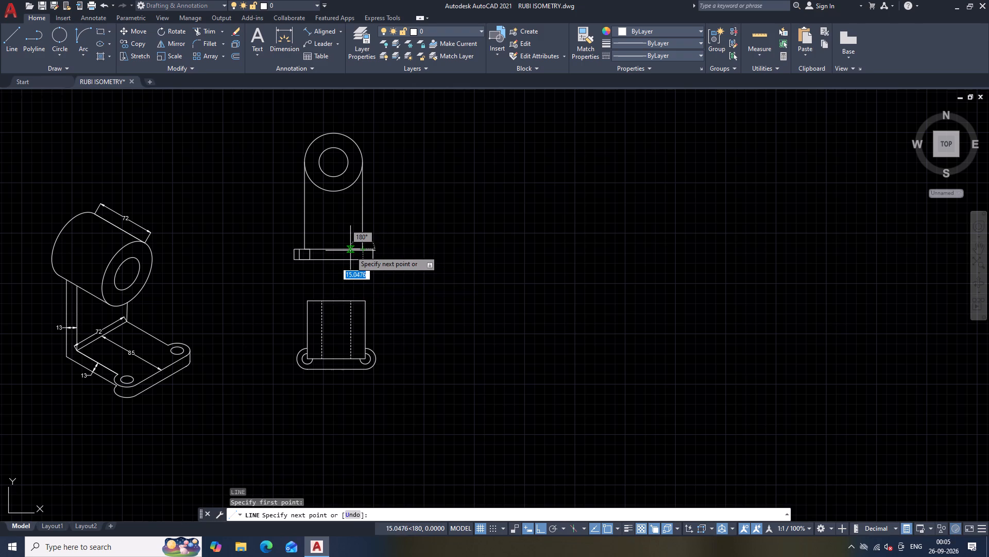
text(6.5)
key(Return)
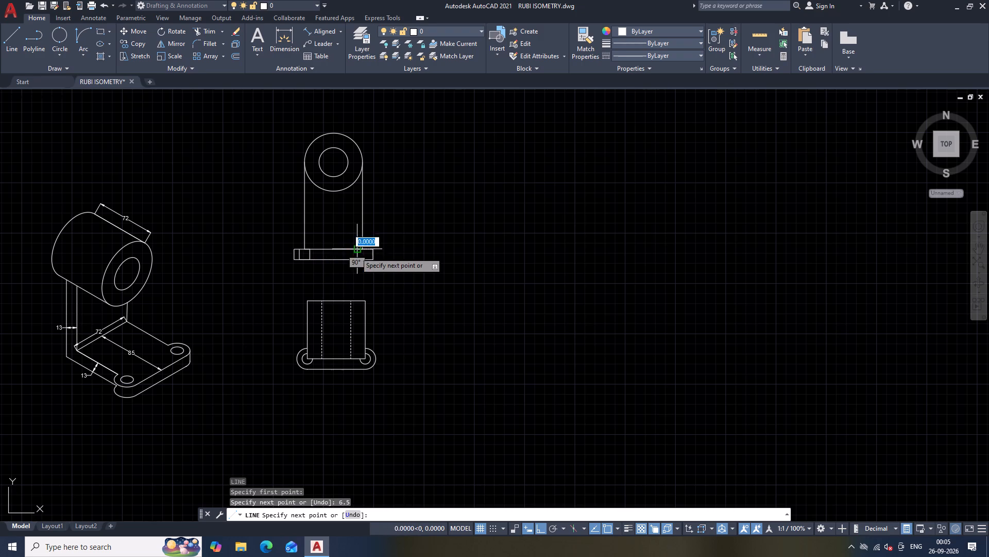
click(357, 259)
key(Escape)
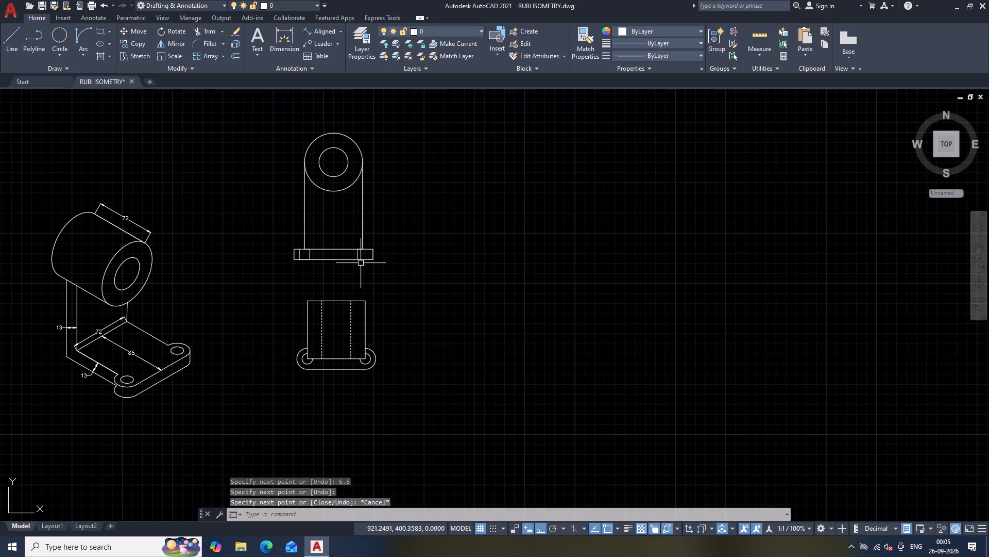
text(L)
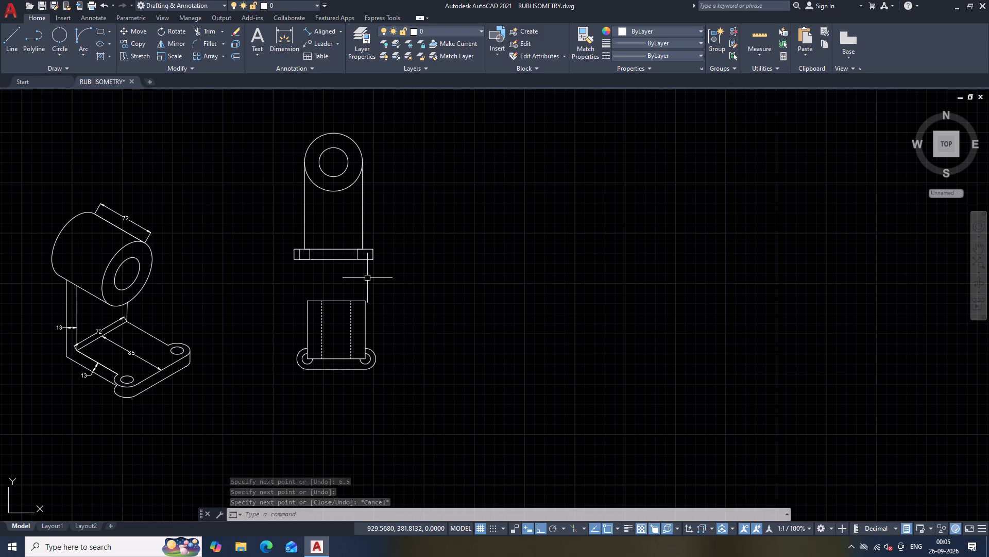
key(space)
click(363, 247)
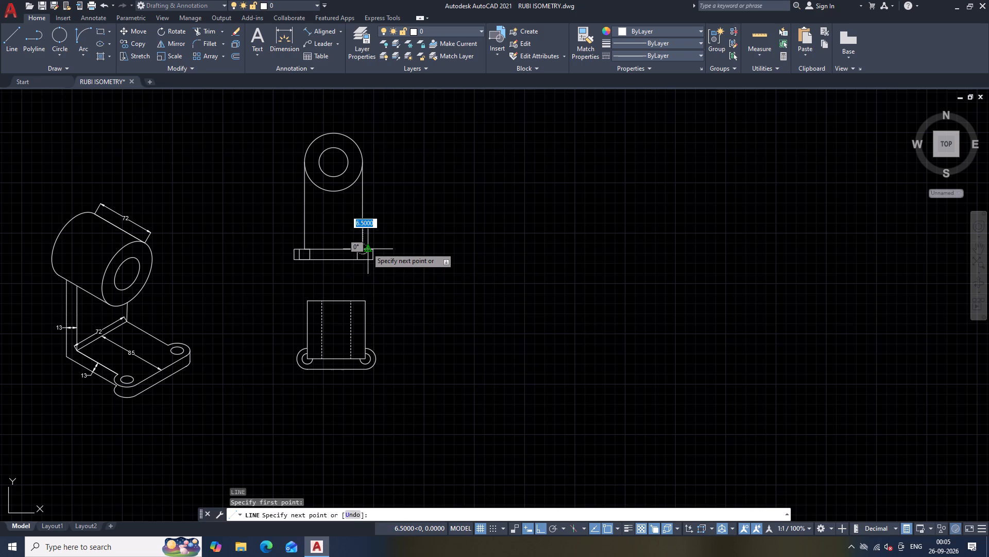
text(6.5)
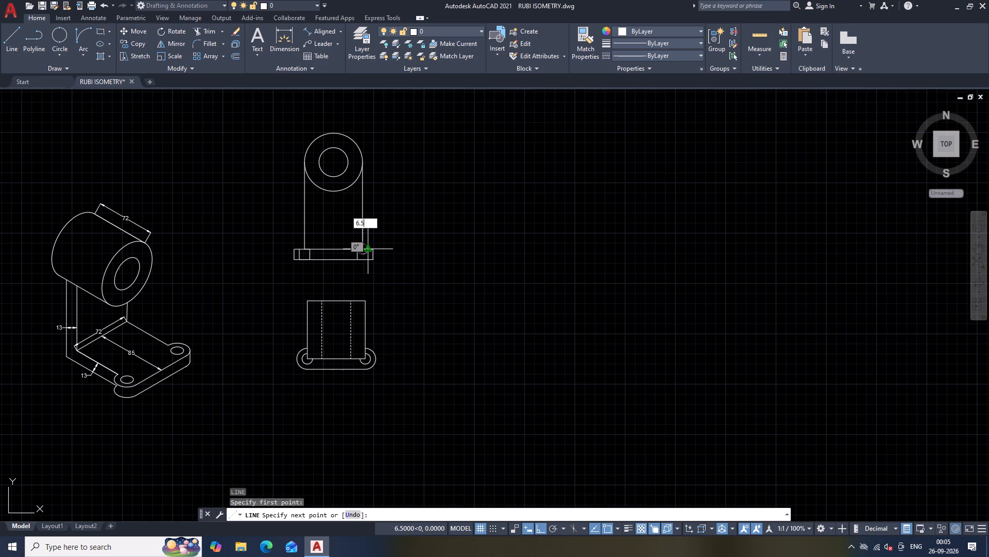
key(Return)
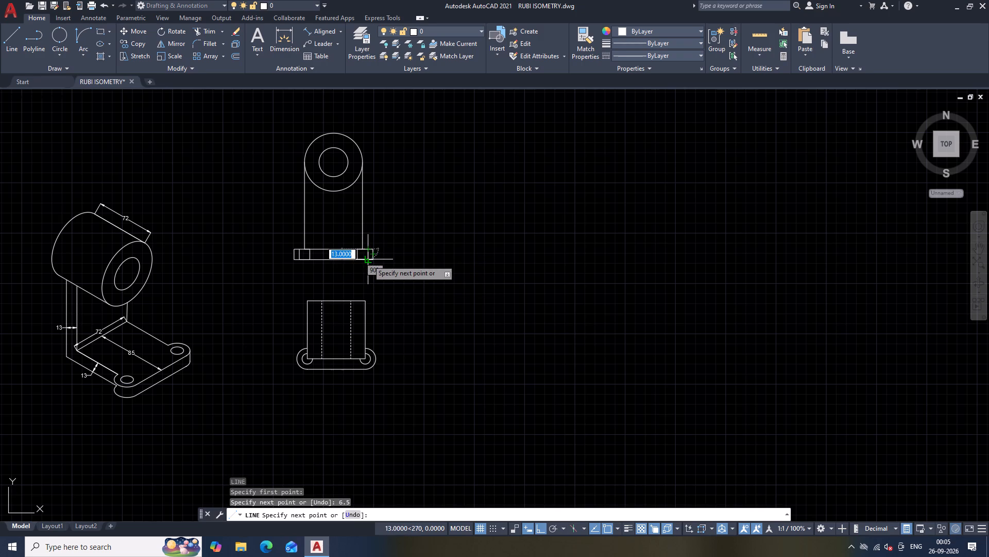
click(368, 260)
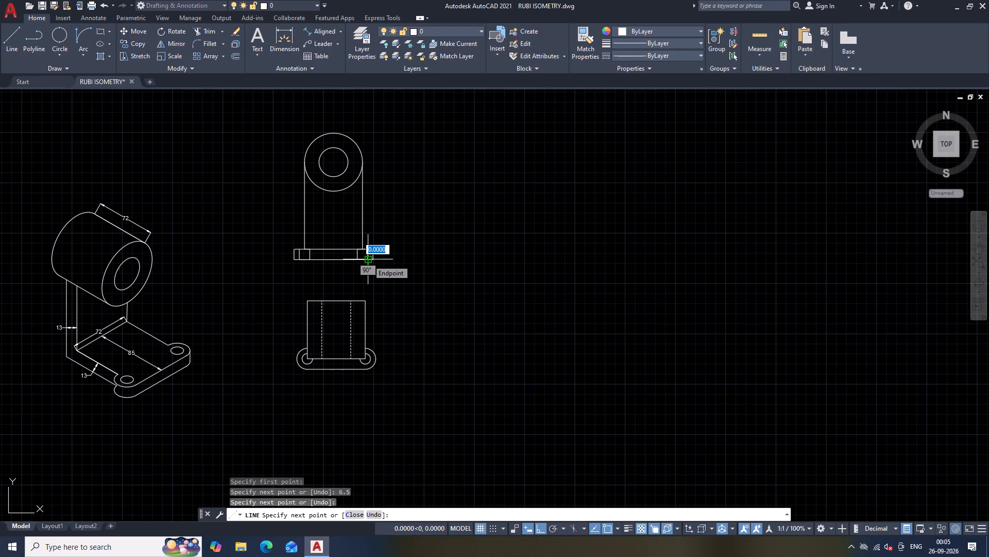
key(Escape)
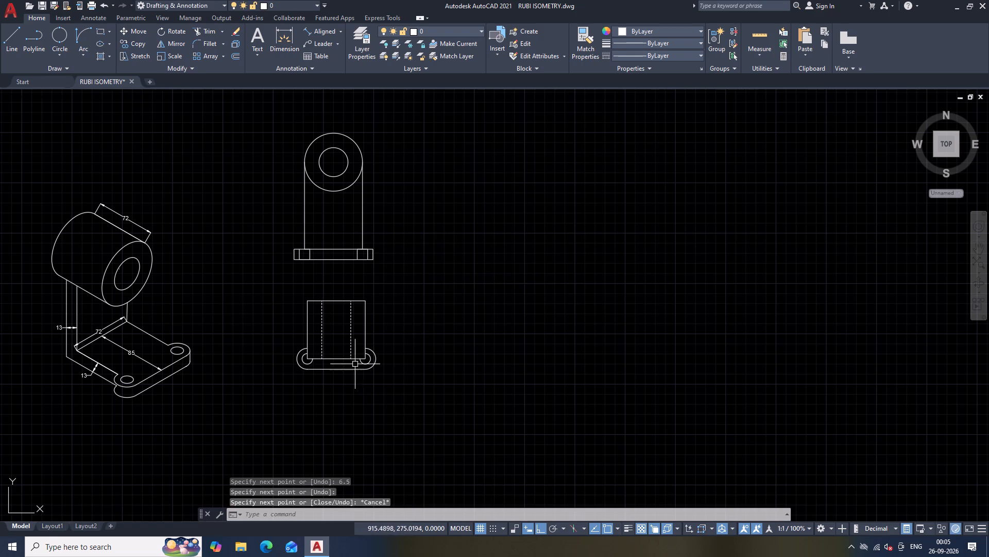
Change the four hole edge lines in the front view's base to the HIDDEN linetype.
click(311, 256)
click(301, 257)
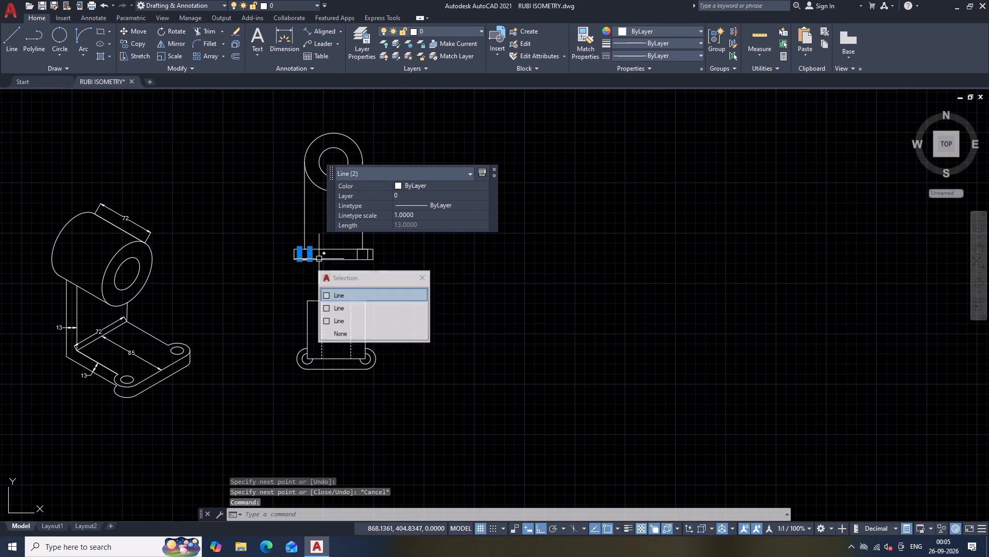
click(358, 254)
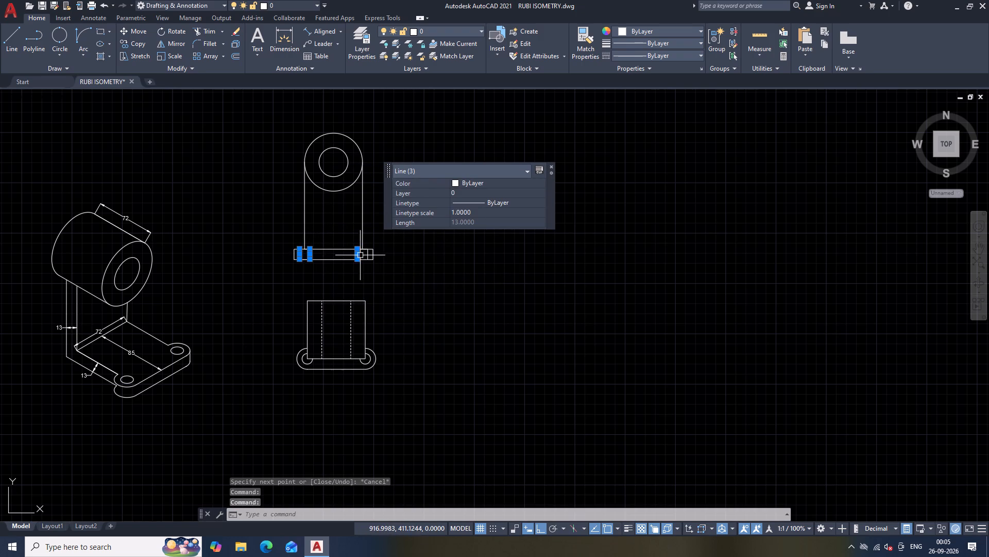
click(367, 254)
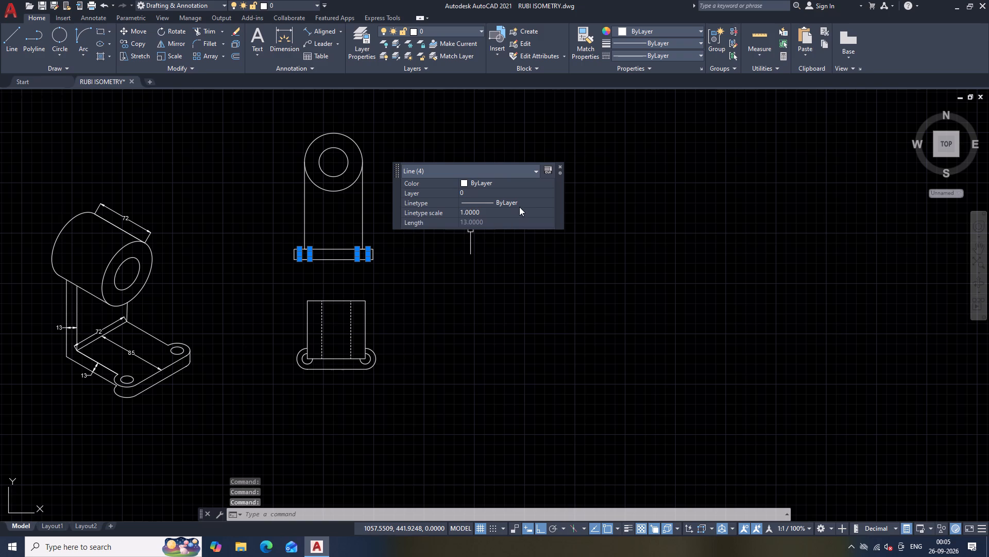
click(521, 204)
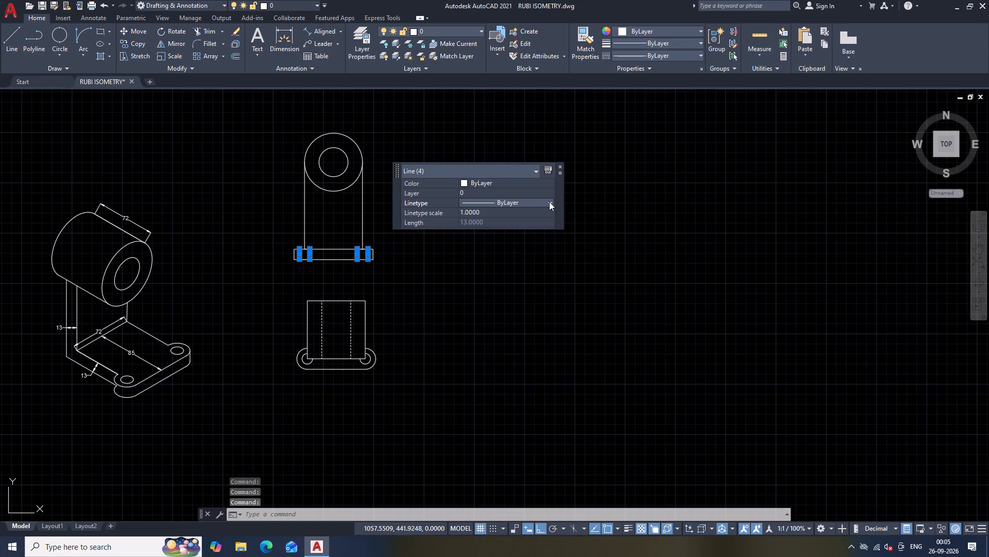
click(549, 202)
click(496, 239)
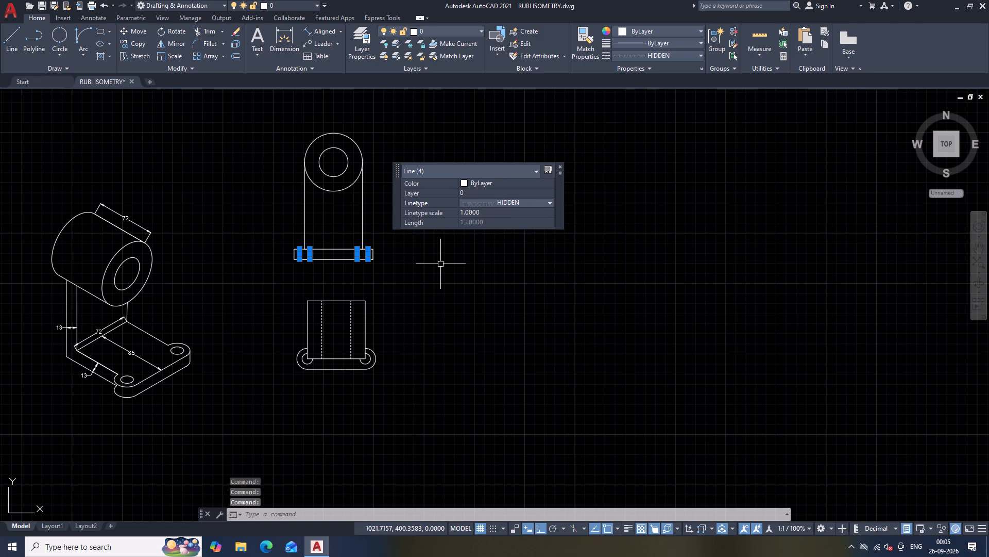
key(Escape)
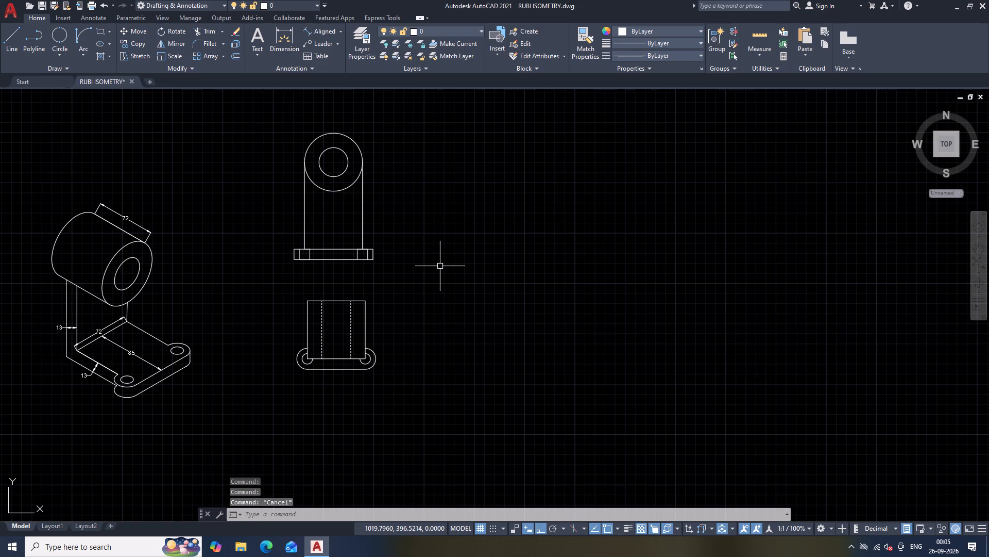
Set the linetype scale of the four hidden hole edges in the base to 5.
scroll(440, 266, up, 3)
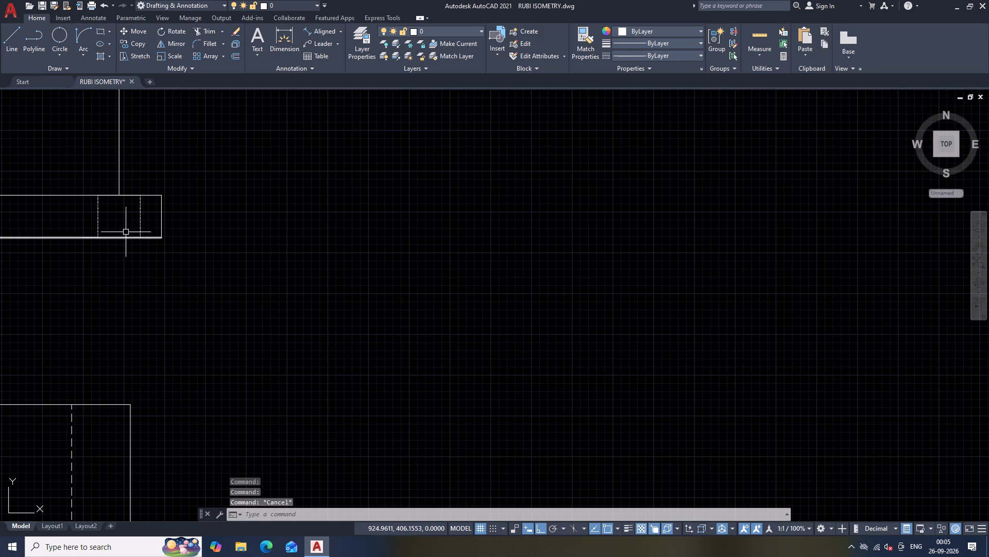
scroll(181, 225, down, 2)
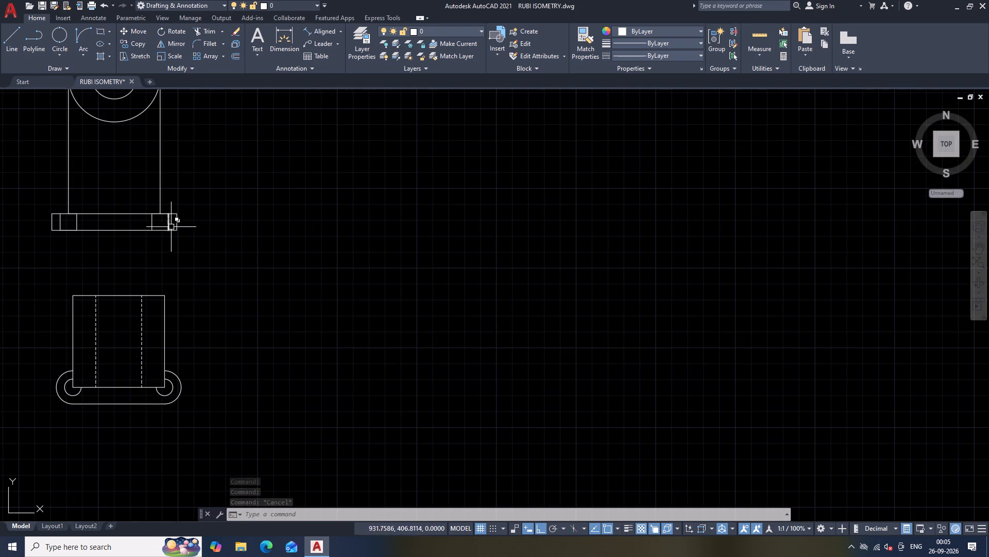
click(172, 223)
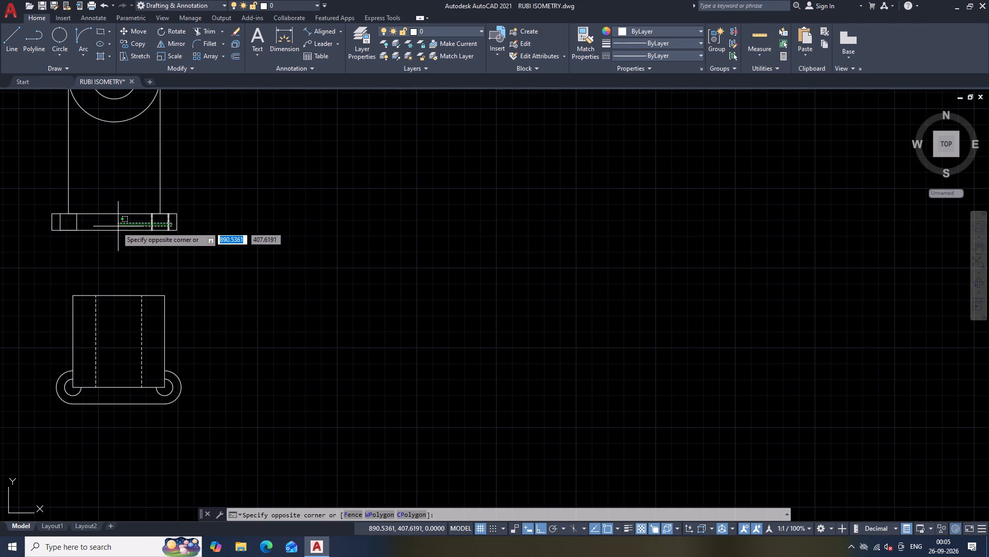
click(56, 226)
click(220, 178)
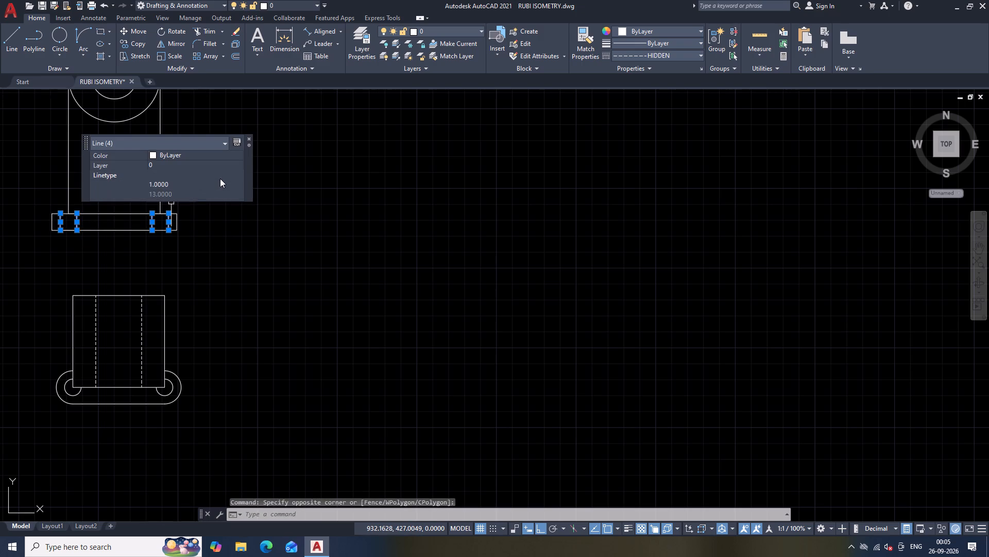
click(204, 183)
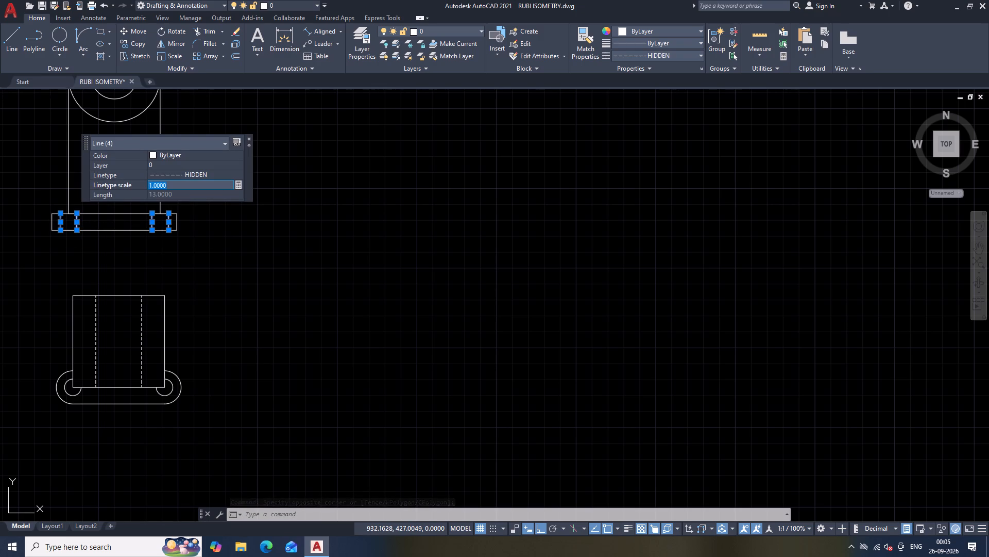
key(5)
key(Return)
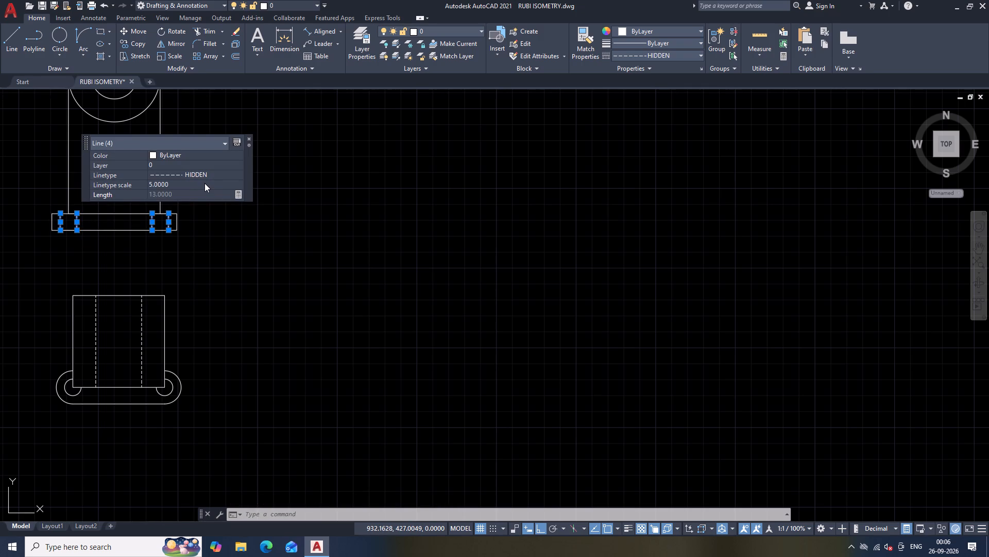
key(Escape)
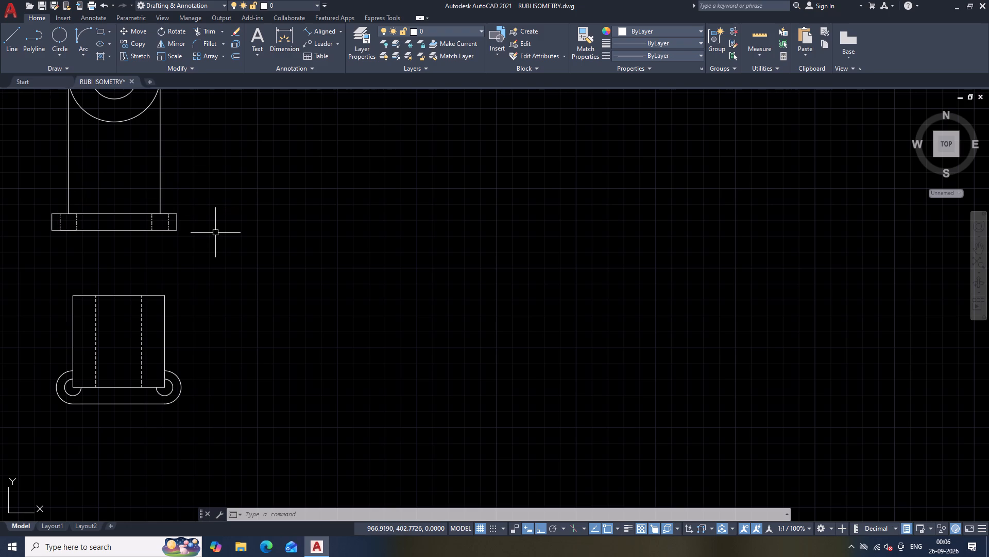
Start the side view's outline to the right of the front view with a 108 long vertical line going up from base level.
scroll(215, 236, down, 1)
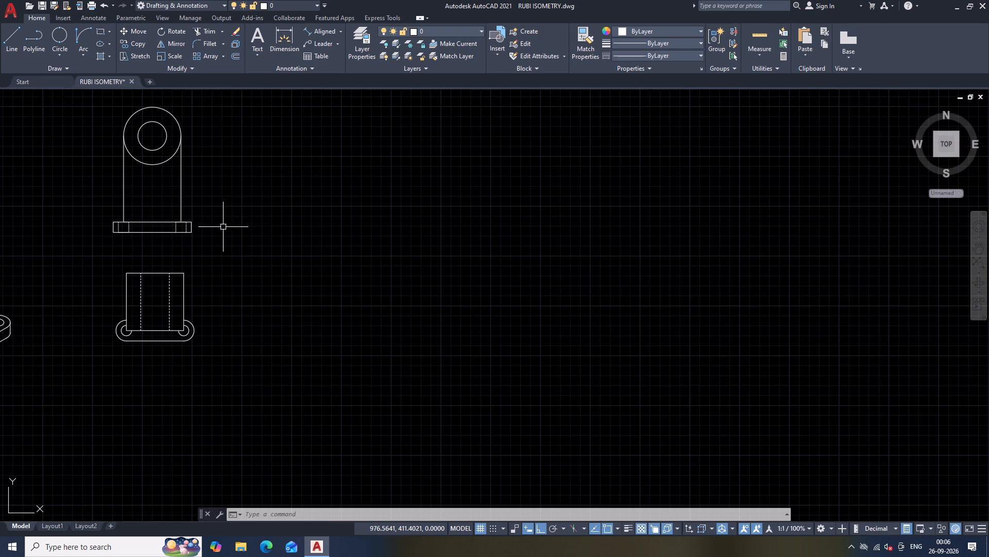
middle_drag(223, 226, 240, 250)
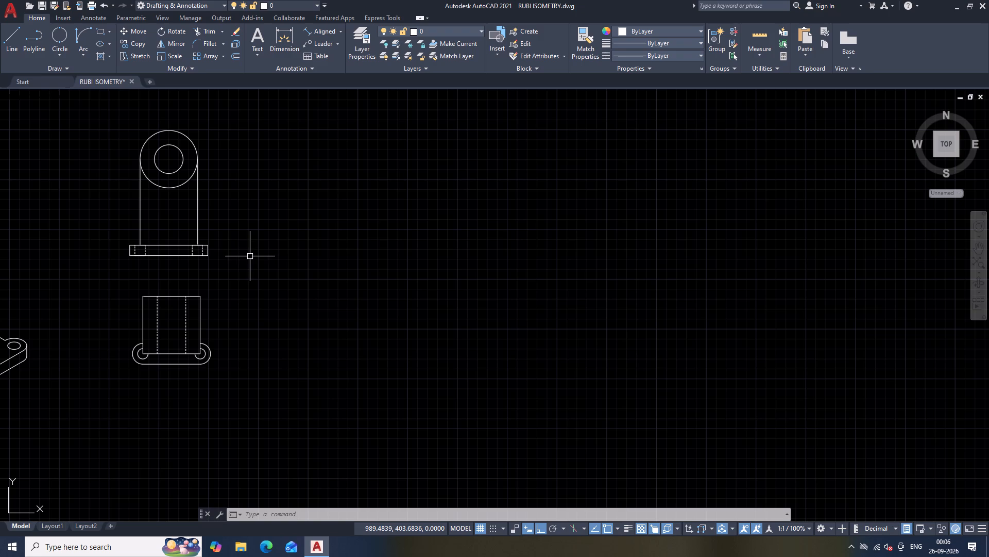
text(L)
key(space)
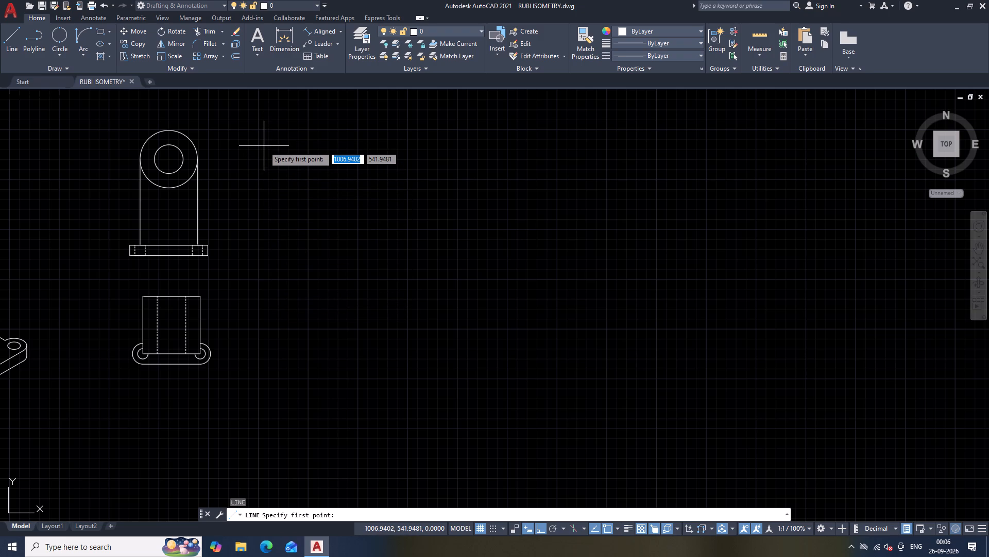
click(280, 256)
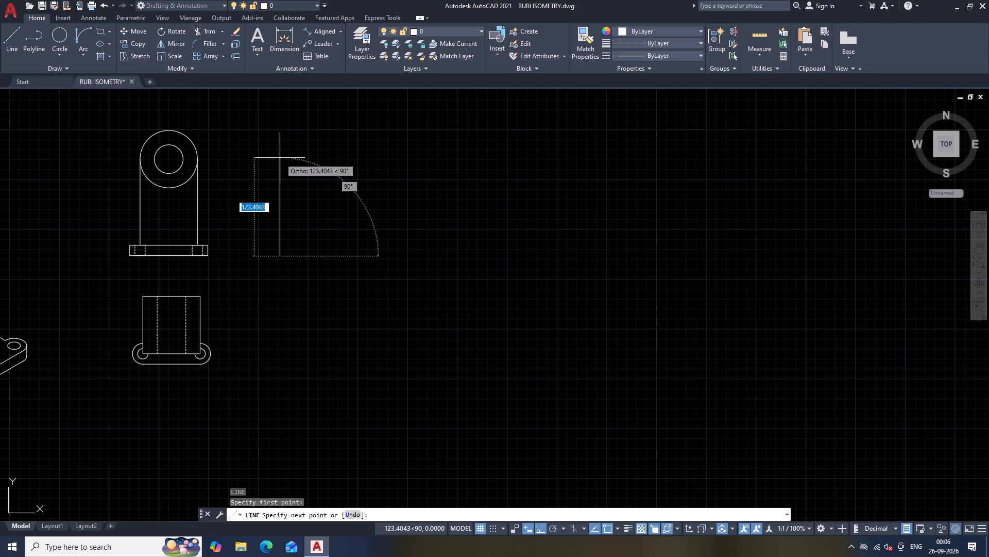
text(108)
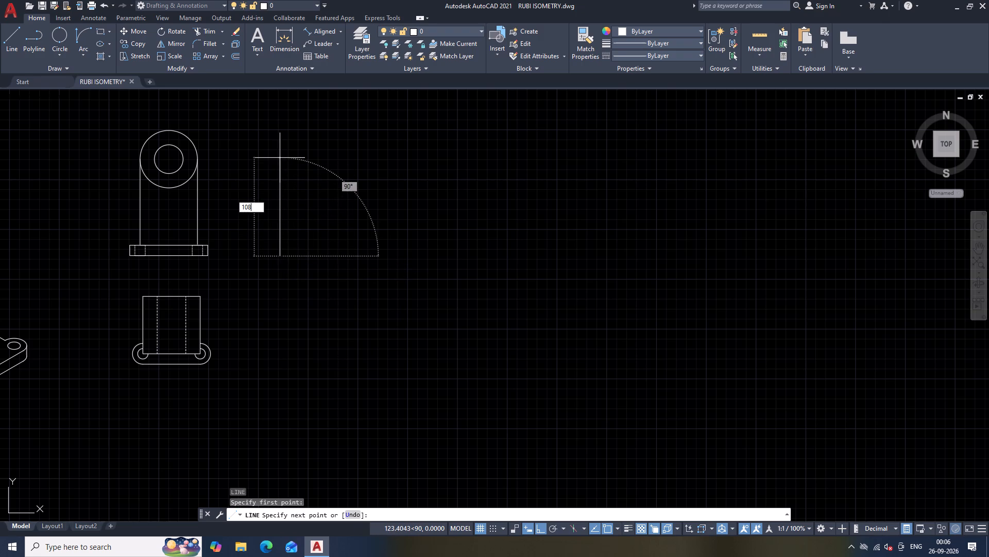
key(Return)
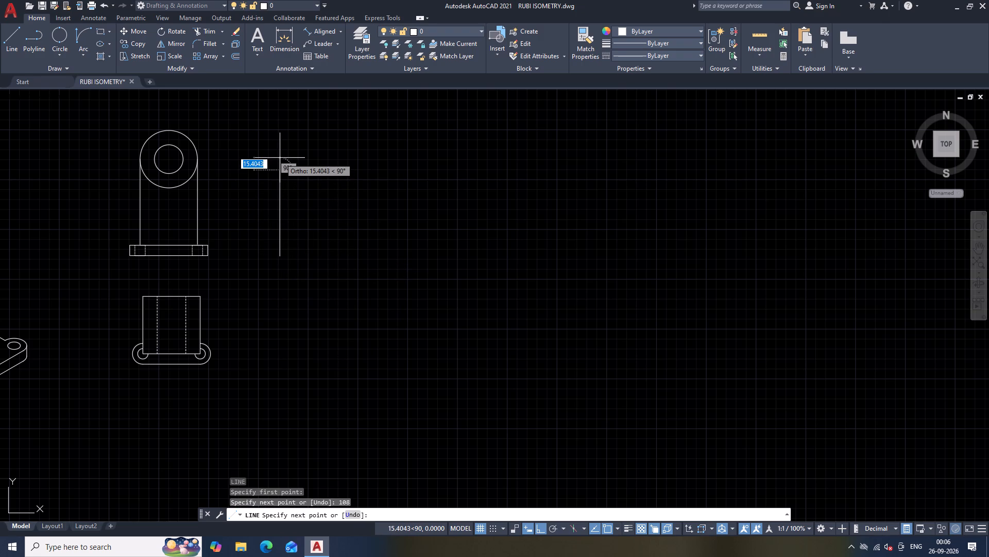
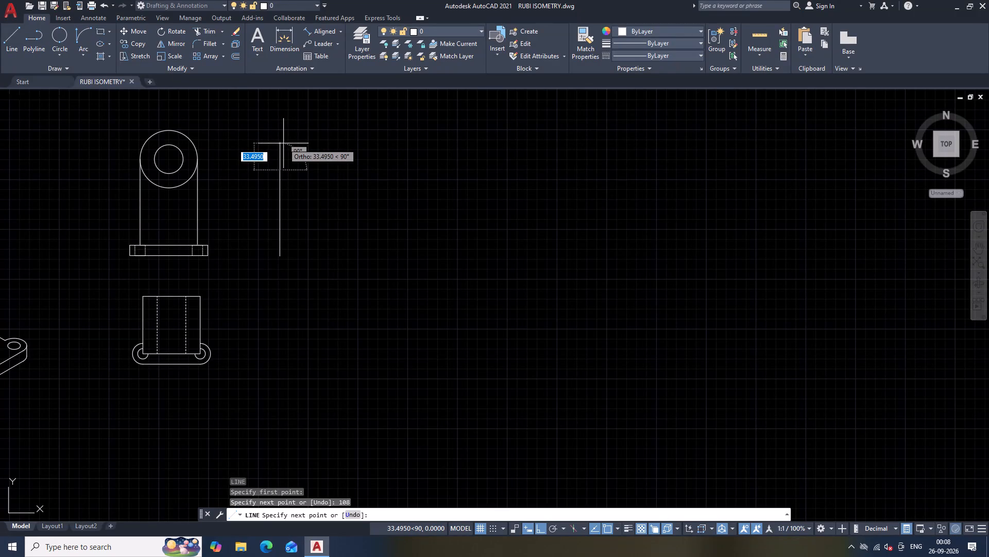
Add a 36-unit segment vertically upward from the end of the 108-unit line beside the front view.
text(36)
key(Return)
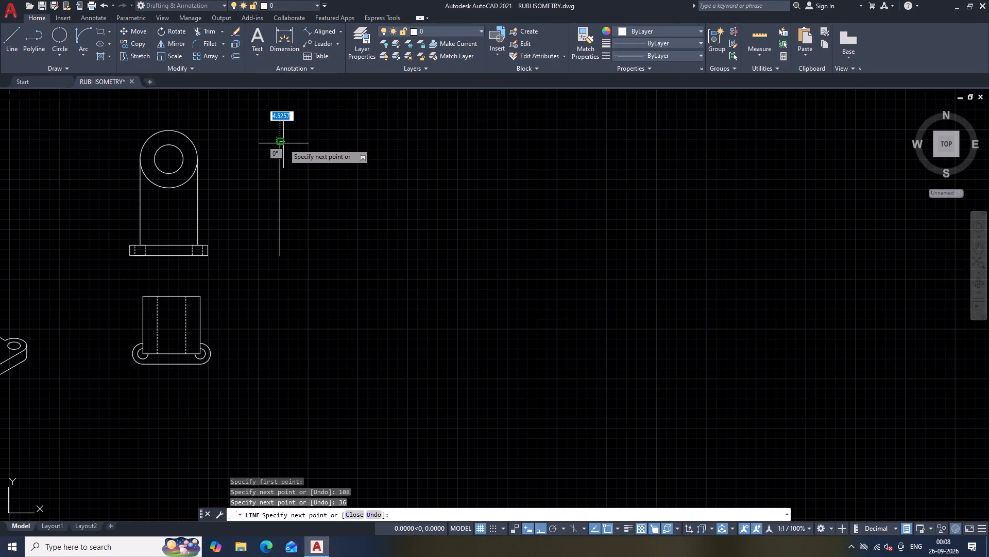
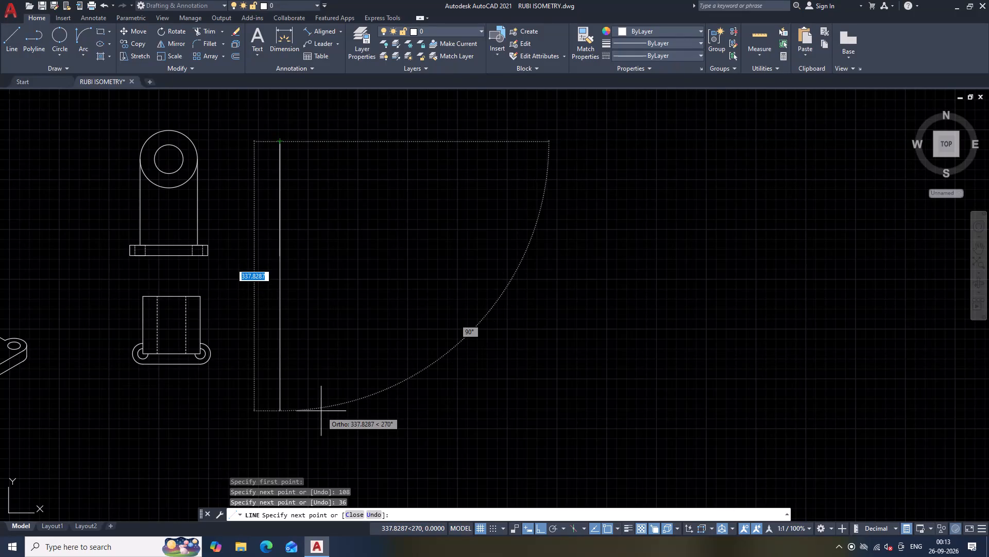
End the line chain at the upper end of the 36-unit vertical segment beside the front view.
key(Escape)
middle_drag(321, 411, 541, 401)
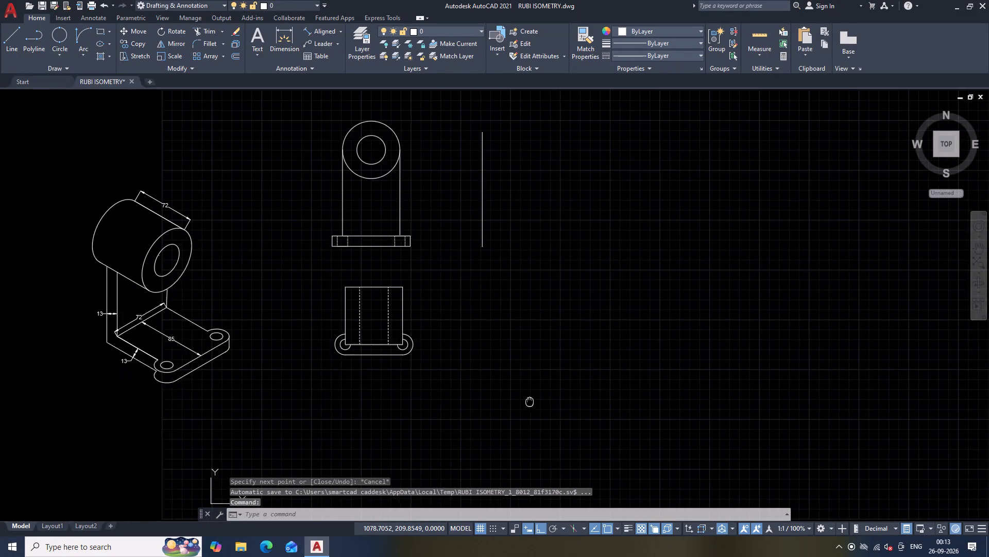
middle_drag(541, 401, 542, 401)
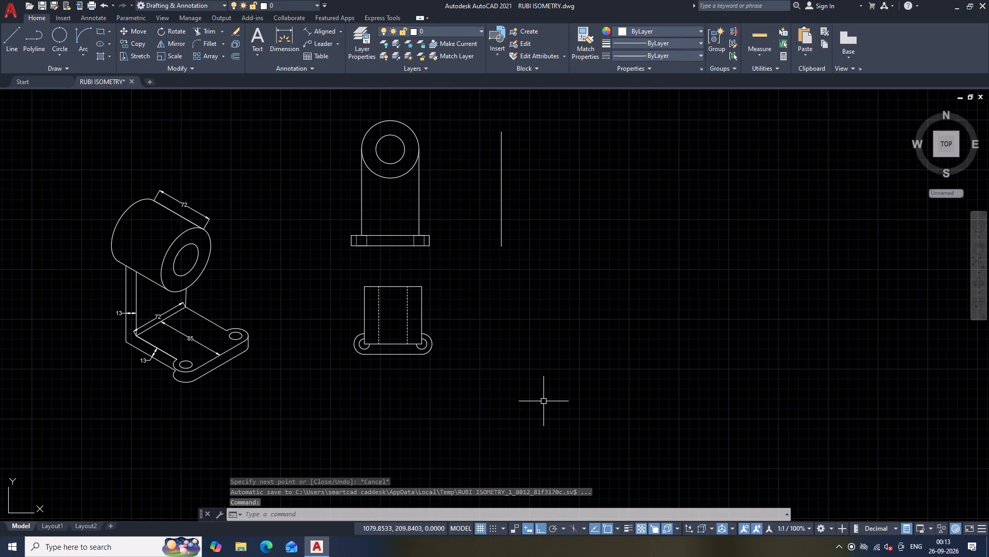
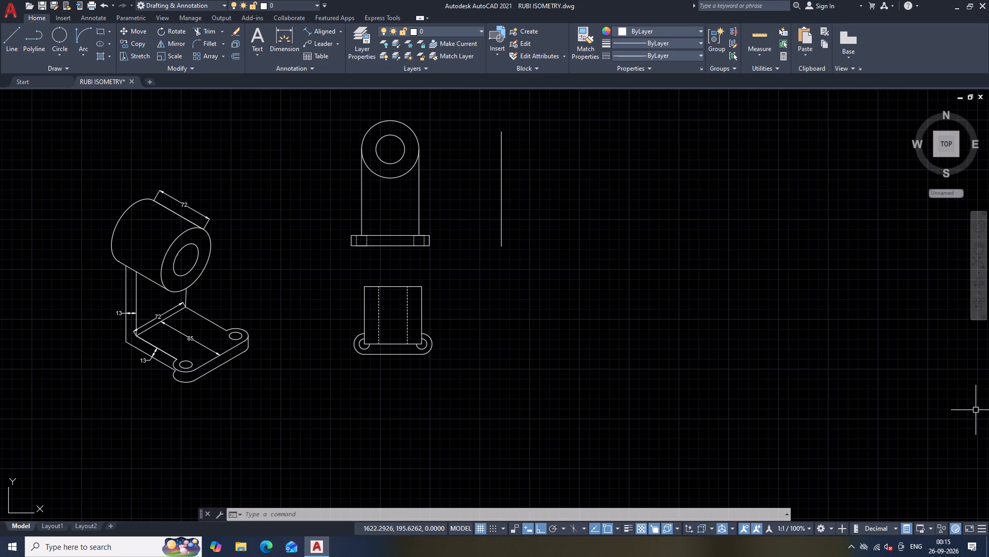
Save the RUBI ISOMETRY drawing under its existing name.
text(L)
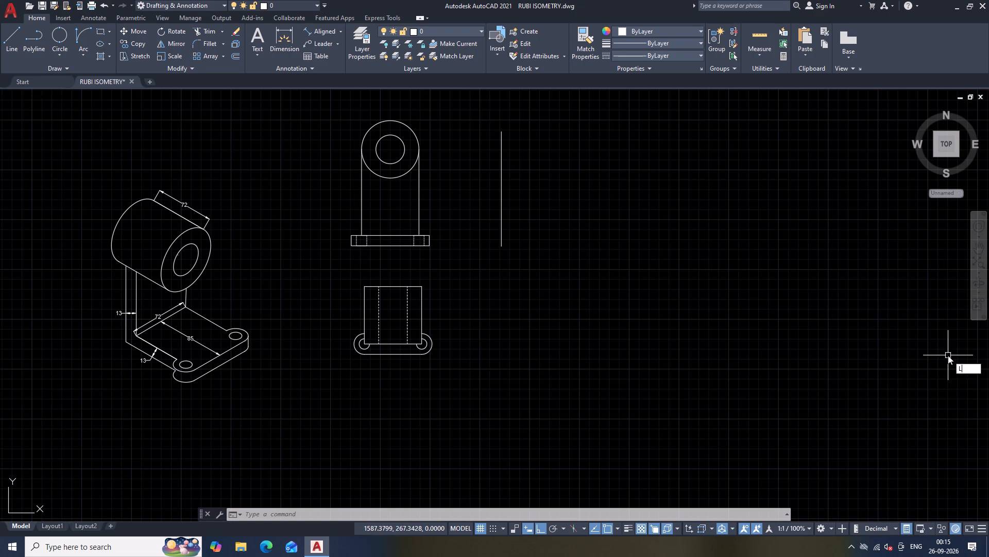
key(space)
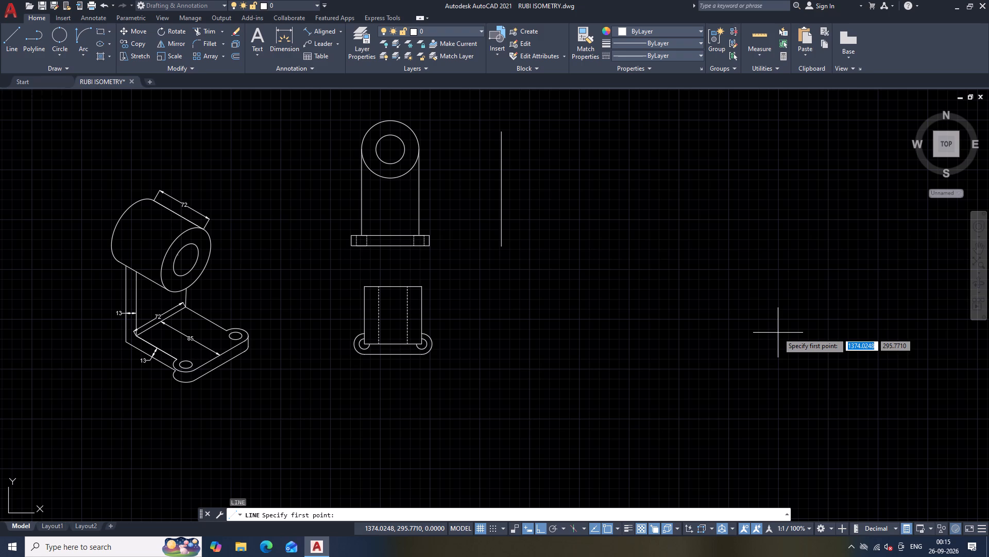
key(ctrl+s)
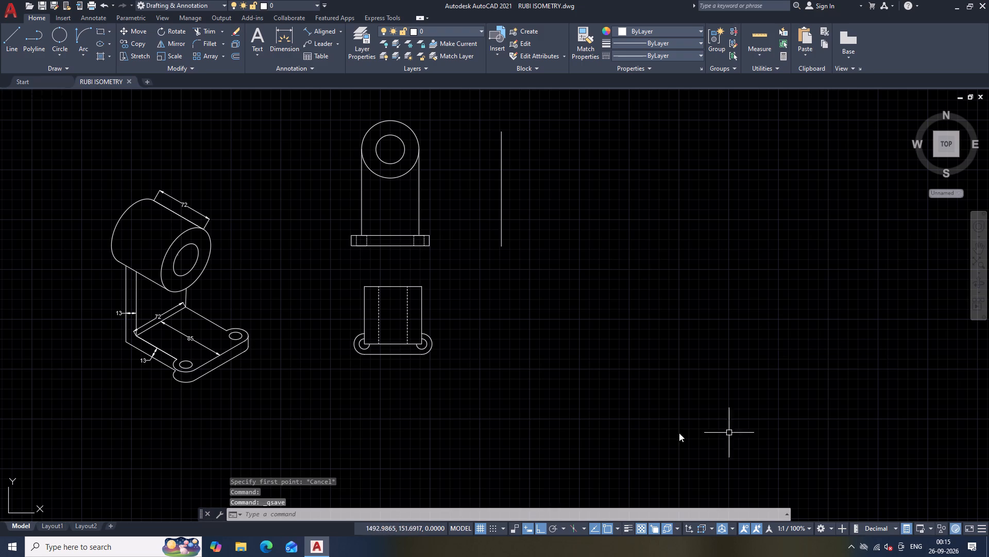
key(ctrl+s)
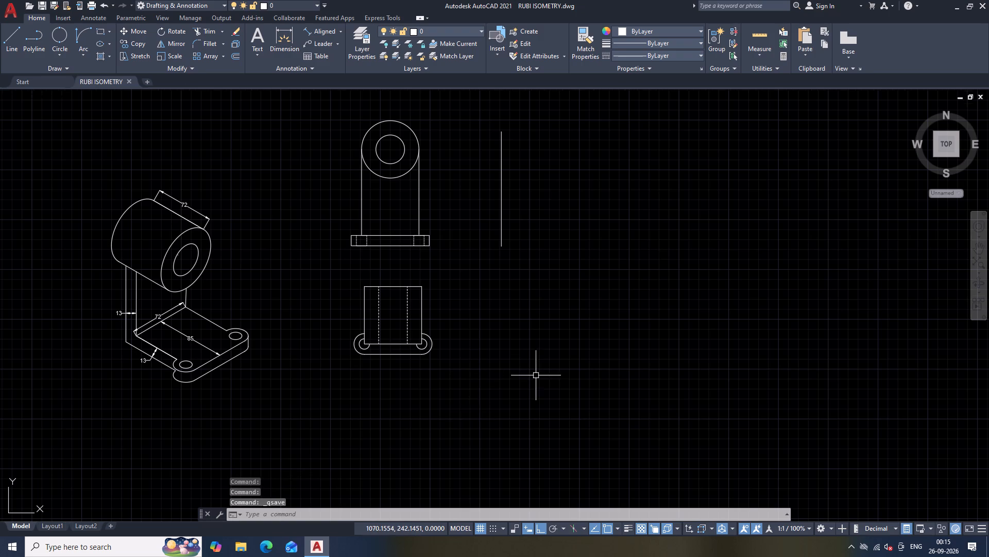
Launch the Fuji app from the Windows search.
scroll(536, 375, down, 2)
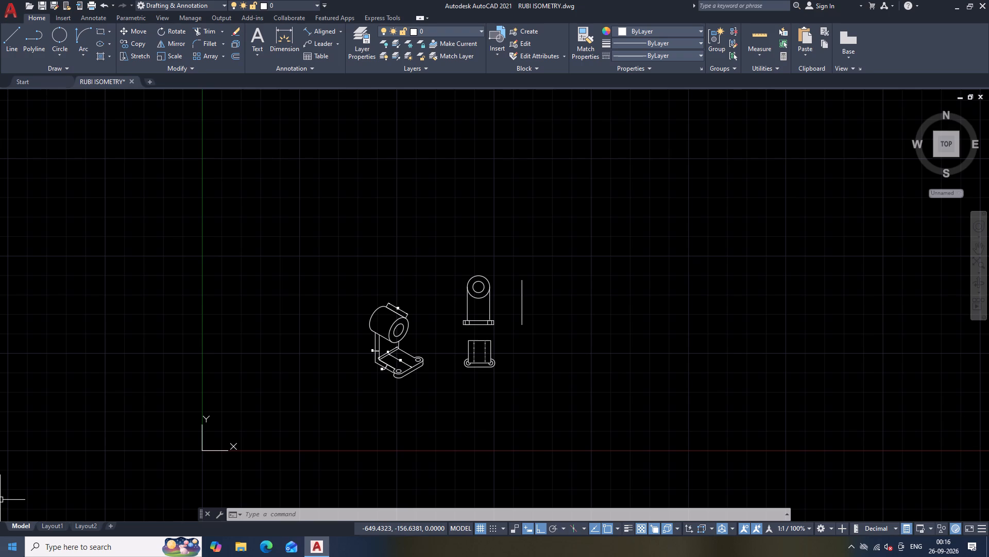
click(60, 544)
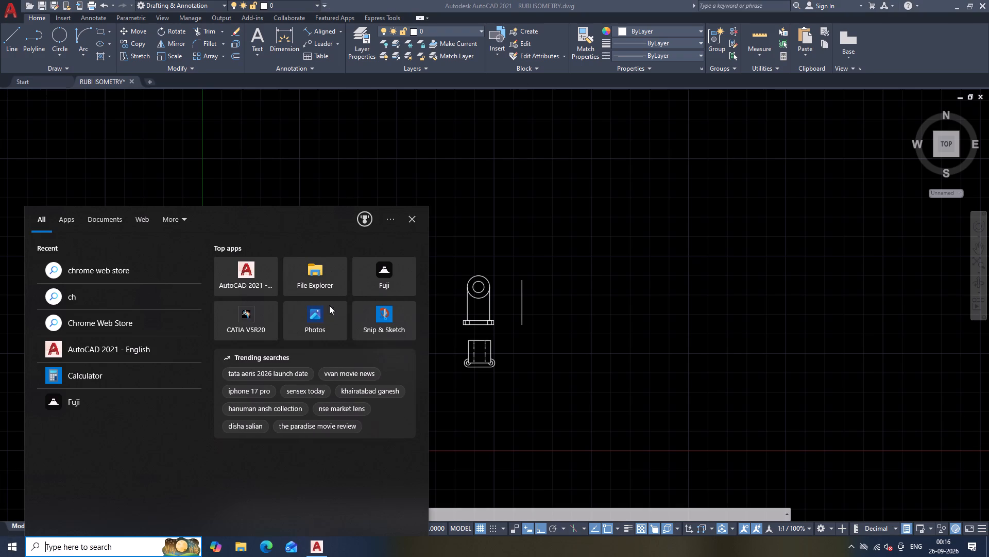
click(382, 278)
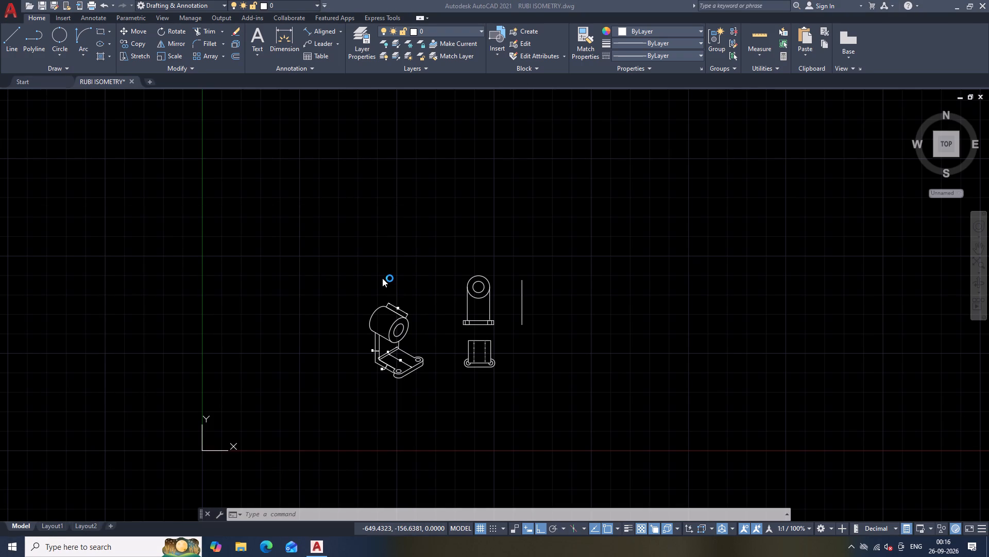
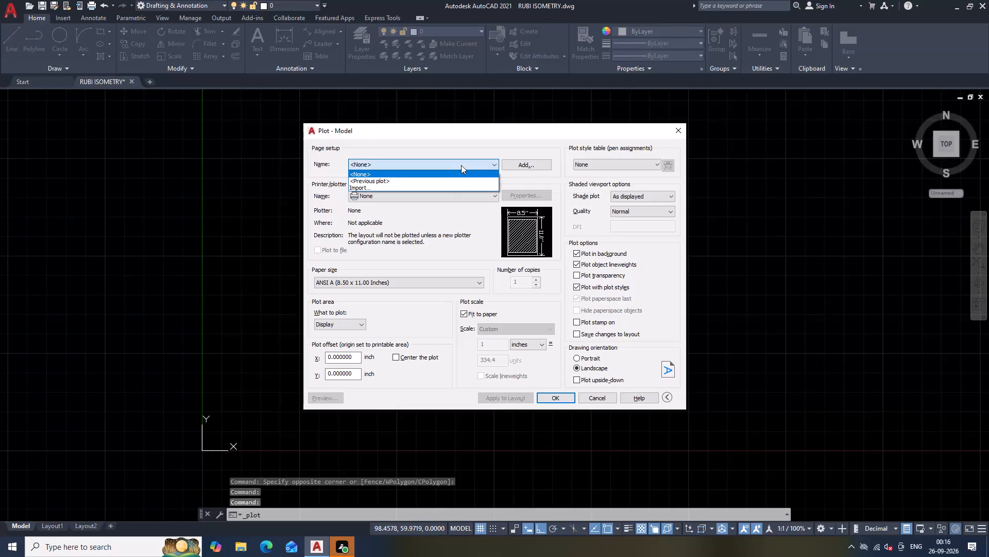
Plot a window around the isometric, front and top views to RUBI ISOMETRY-Model.pdf in Documents, reusing the previous plot settings.
click(446, 181)
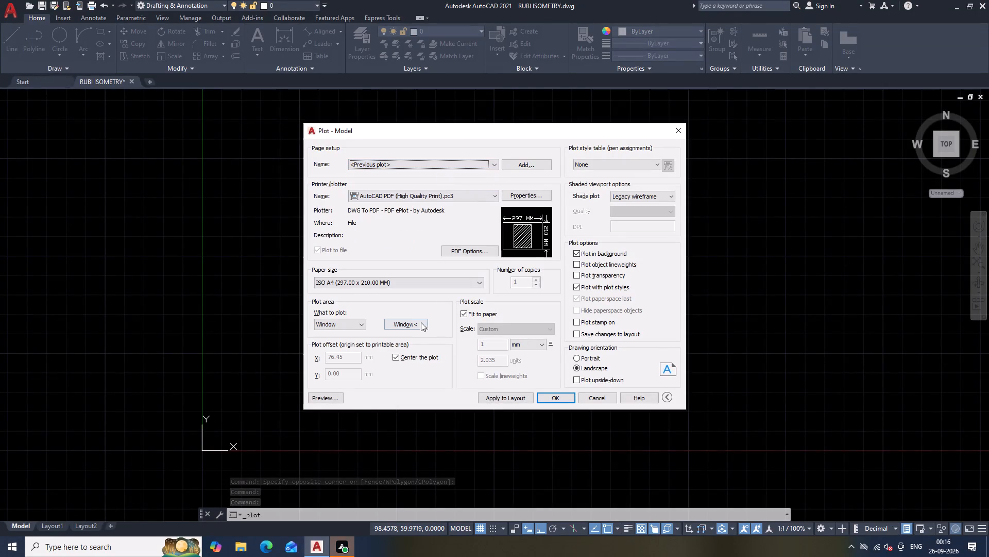
click(418, 323)
click(355, 261)
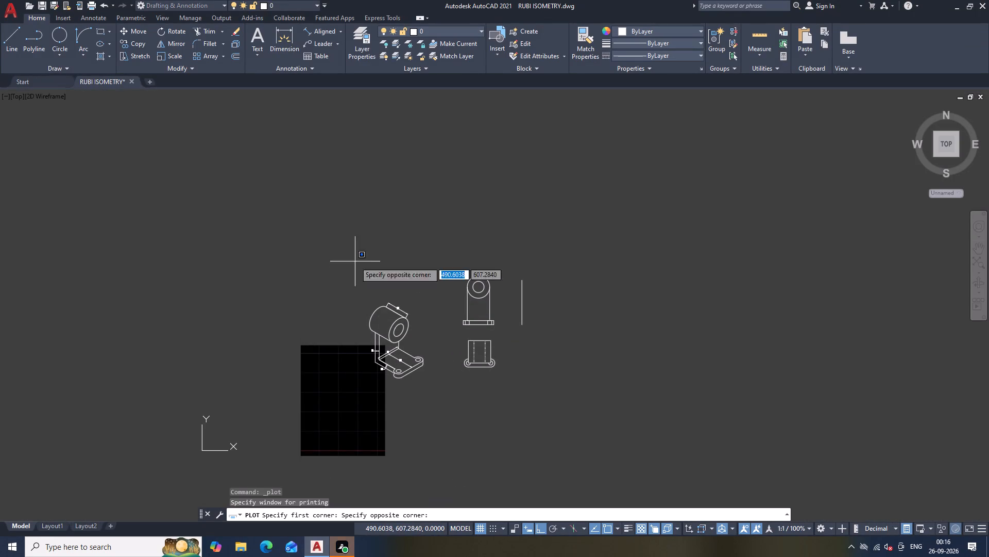
click(506, 381)
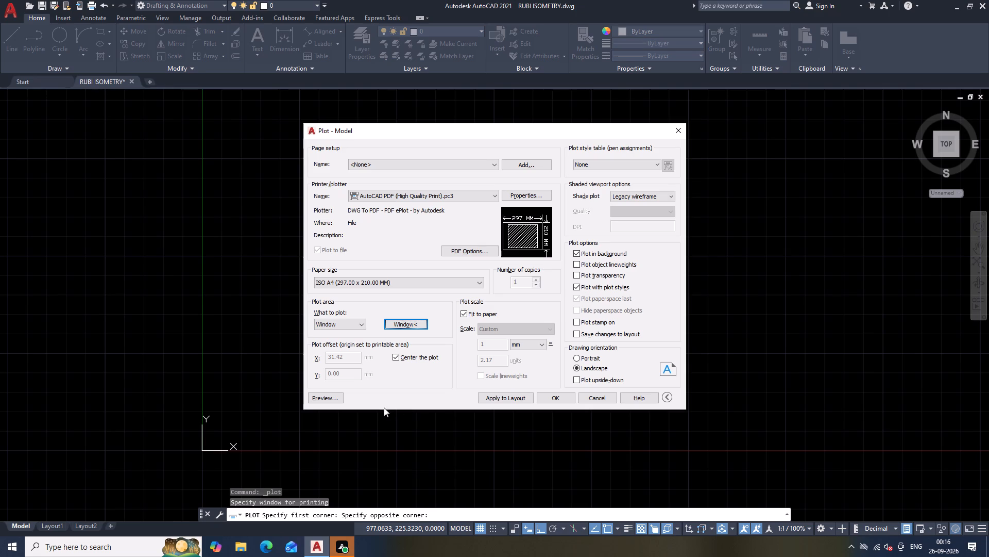
click(550, 397)
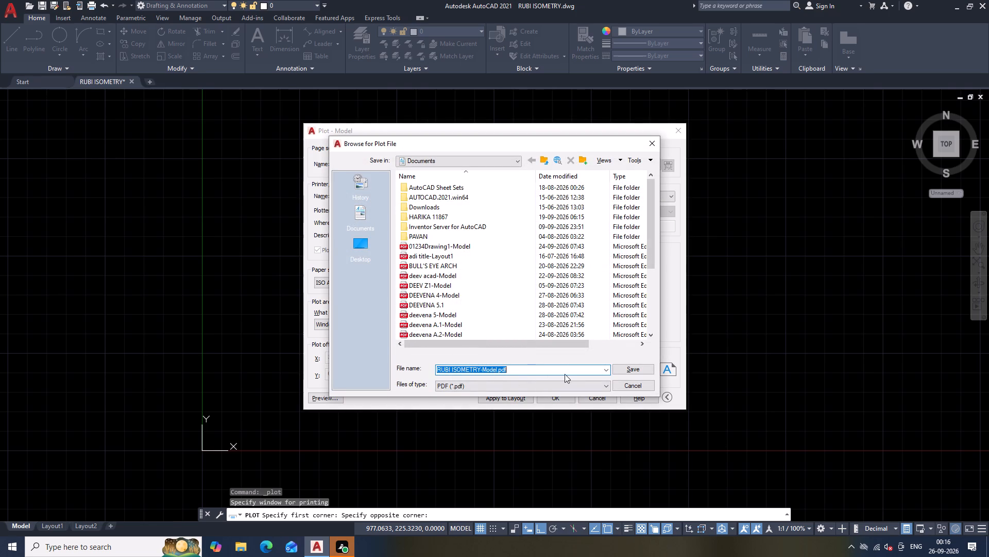
click(629, 367)
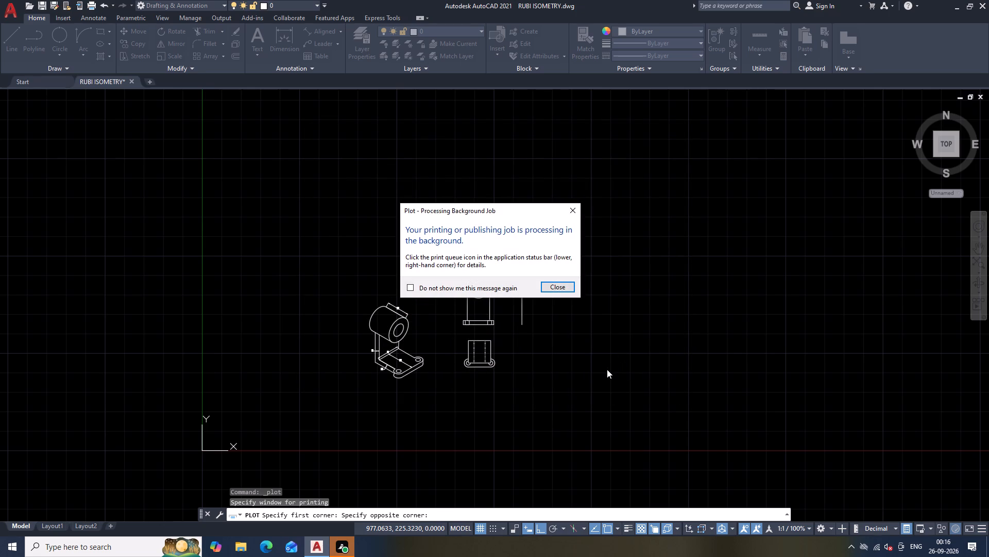
click(566, 206)
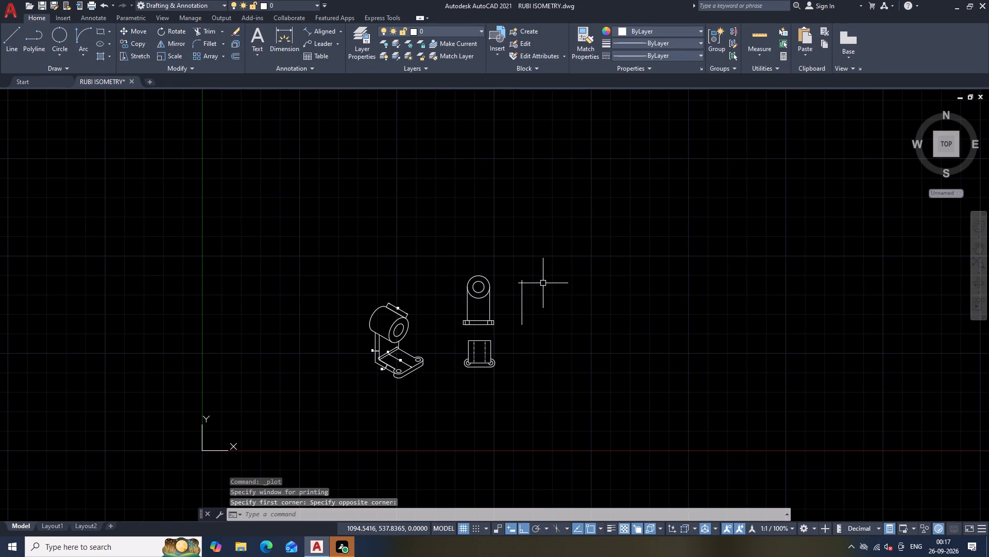
Search File Explorer's Quick access for RUBI to check for the plotted PDF and drawing files.
click(241, 547)
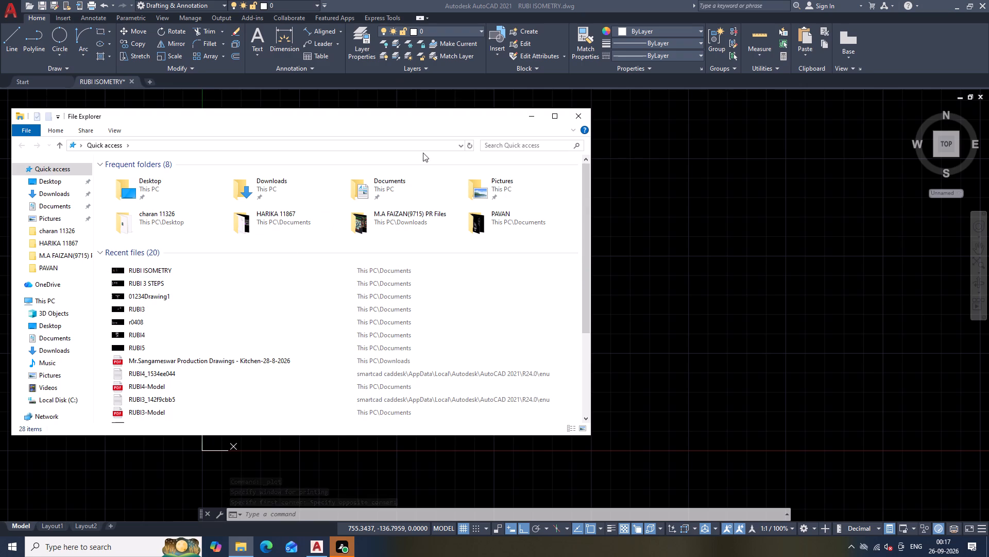
click(381, 189)
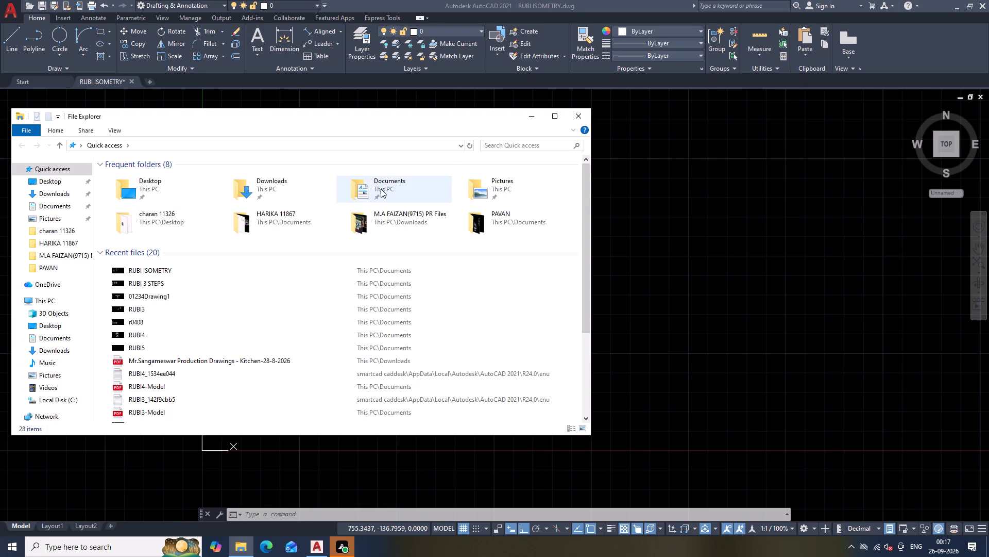
click(494, 144)
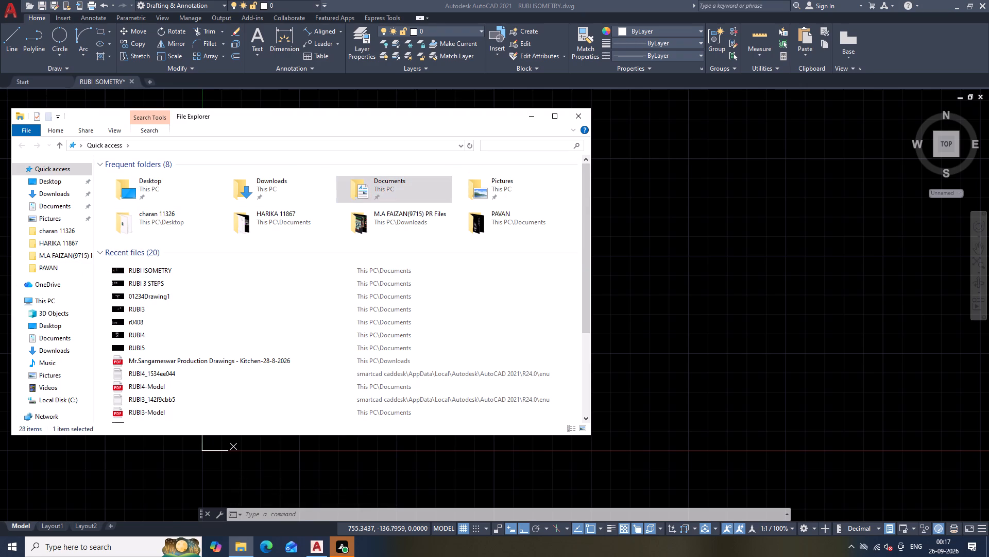
text(RU)
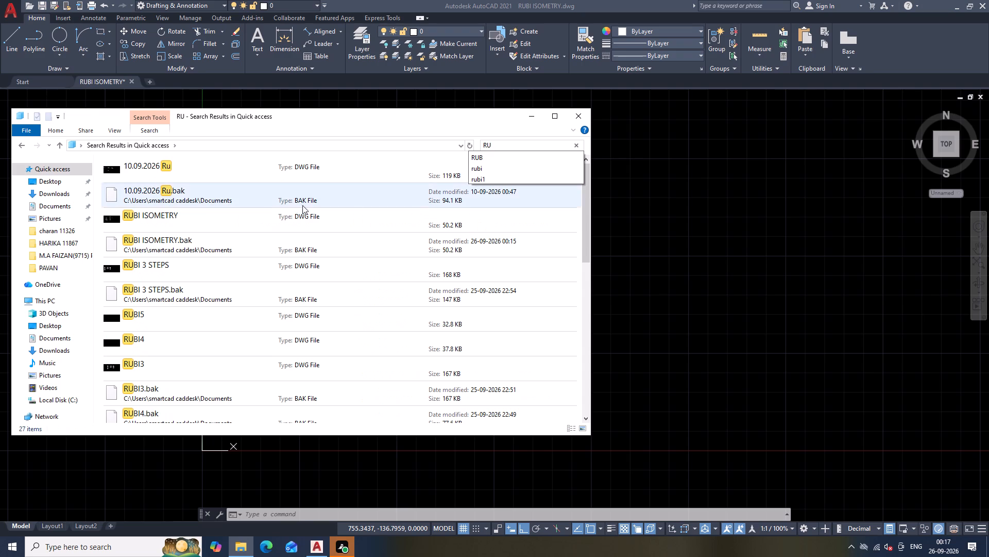
text(BI)
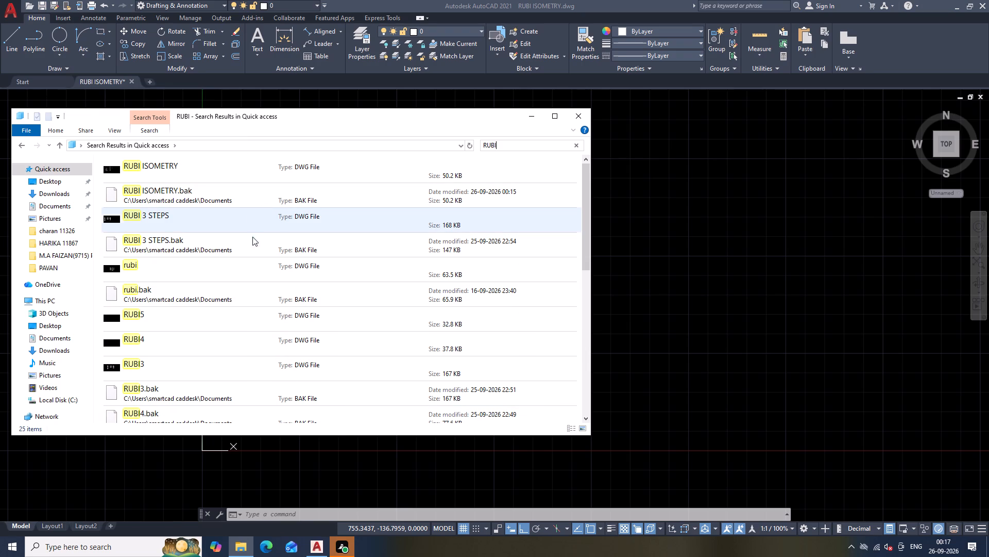
click(641, 257)
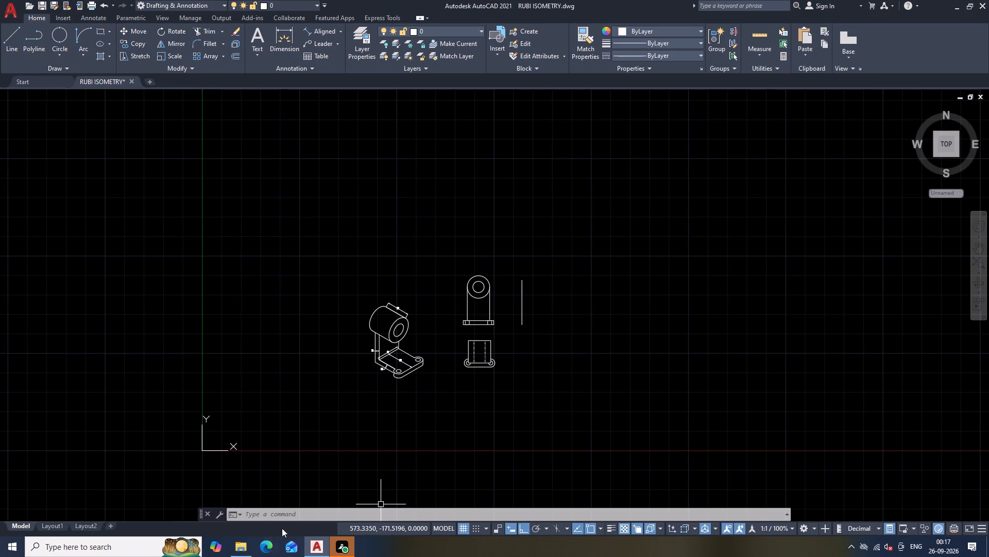
click(243, 553)
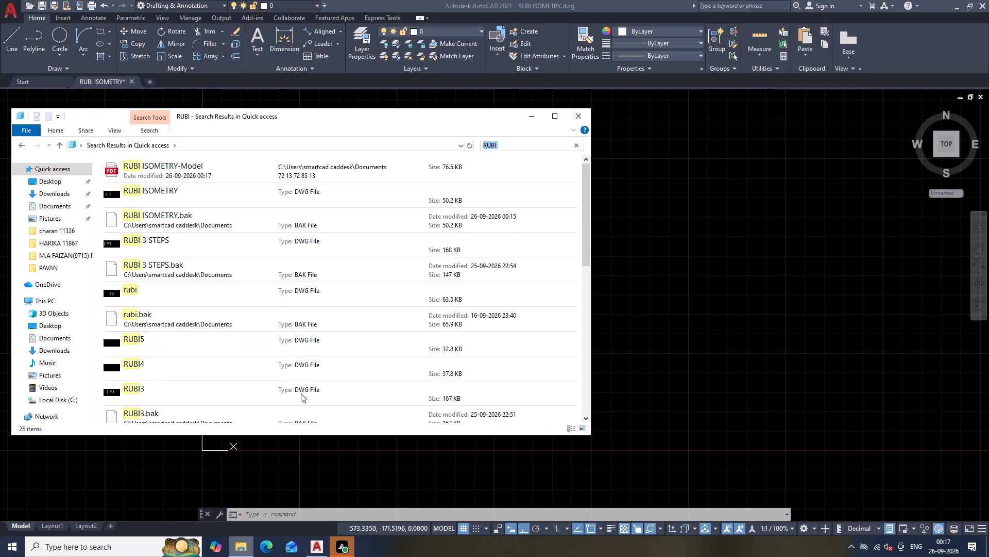
Return to AutoCAD and query the LOGFILENAME system variable for the drawing's log file path.
click(650, 165)
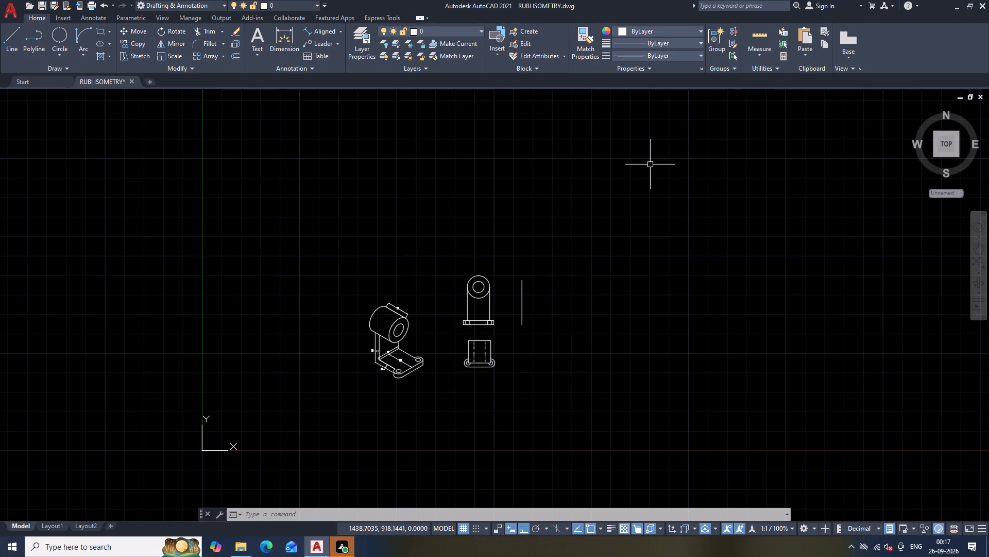
text(LOGFILE)
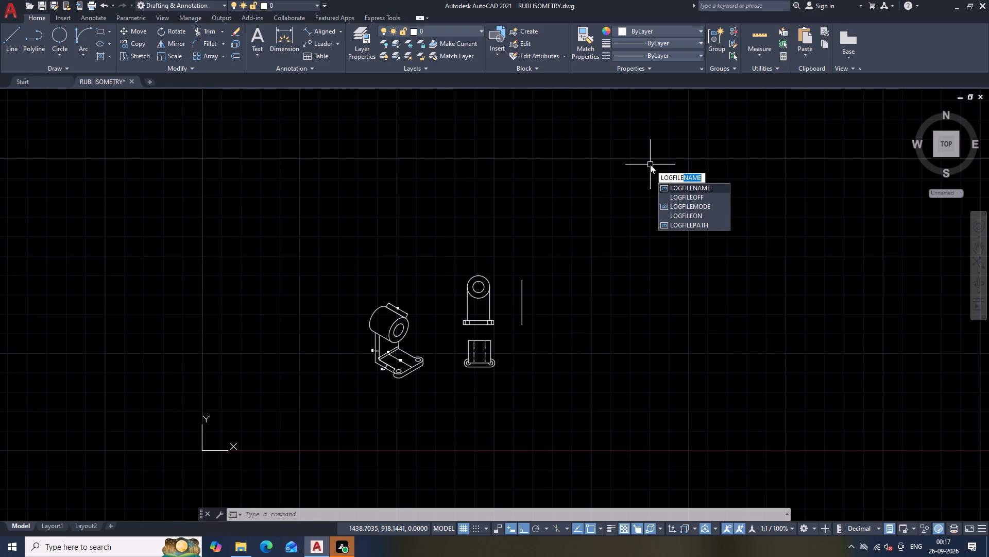
text(NAME)
key(Return)
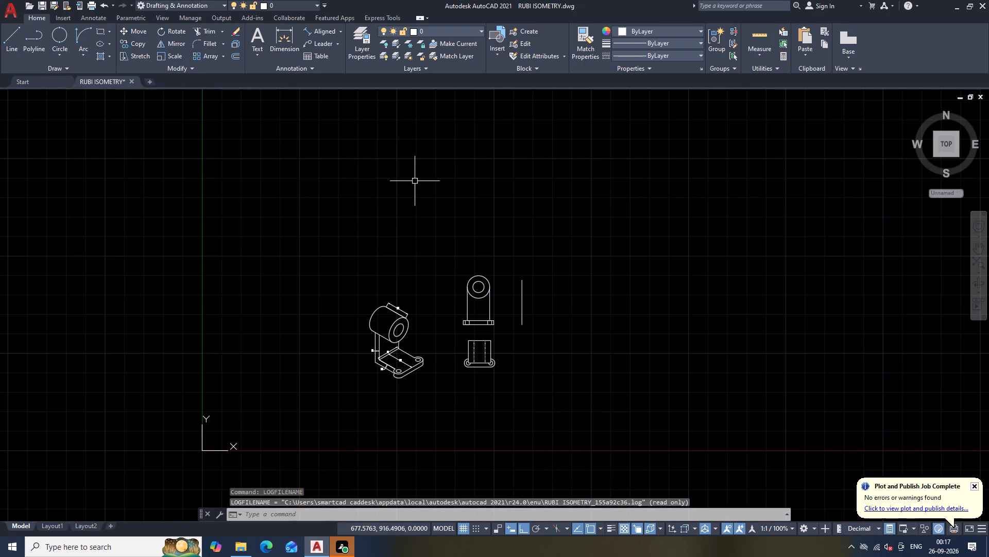
Switch to the Fuji app to show the project 1 recording run.
drag(343, 547, 351, 544)
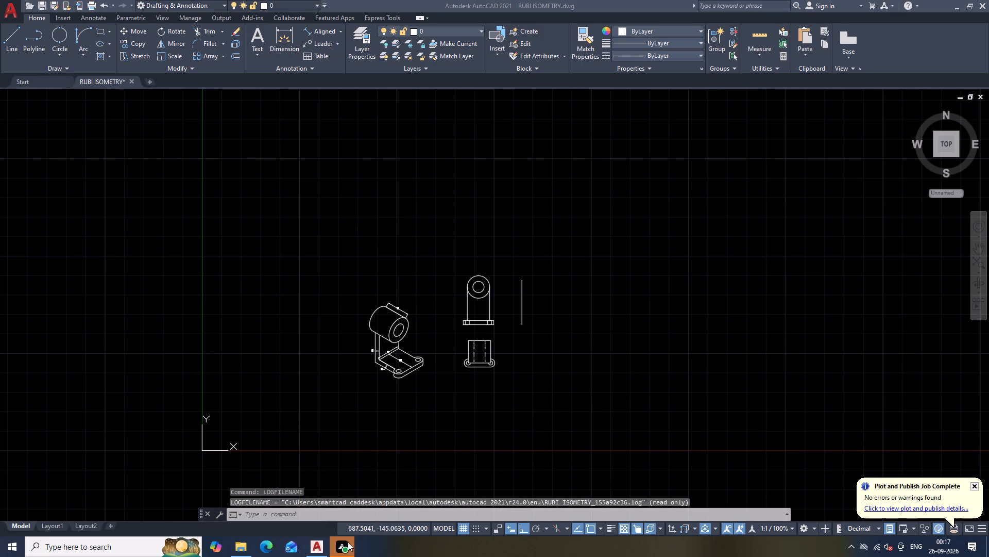
click(347, 542)
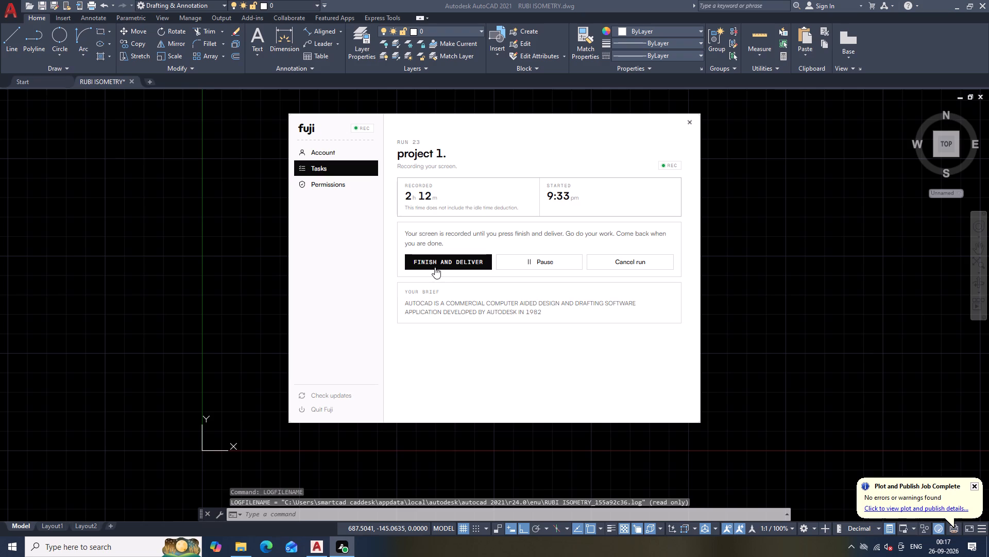